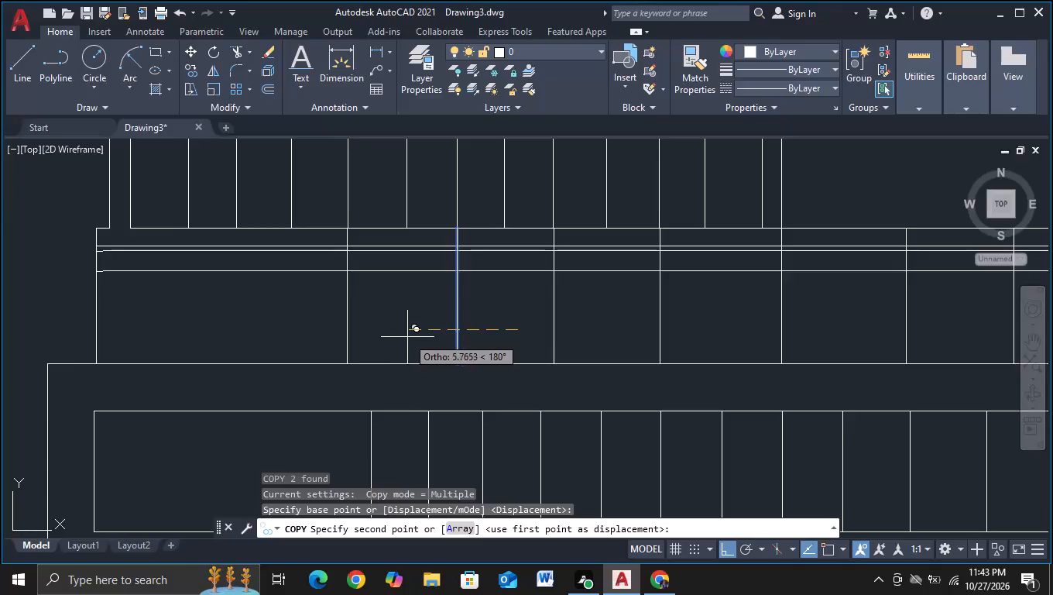
Place four copies of the selected vertical divider leftward along the band above the two-panel window block, ending near the band's left edge.
click(415, 337)
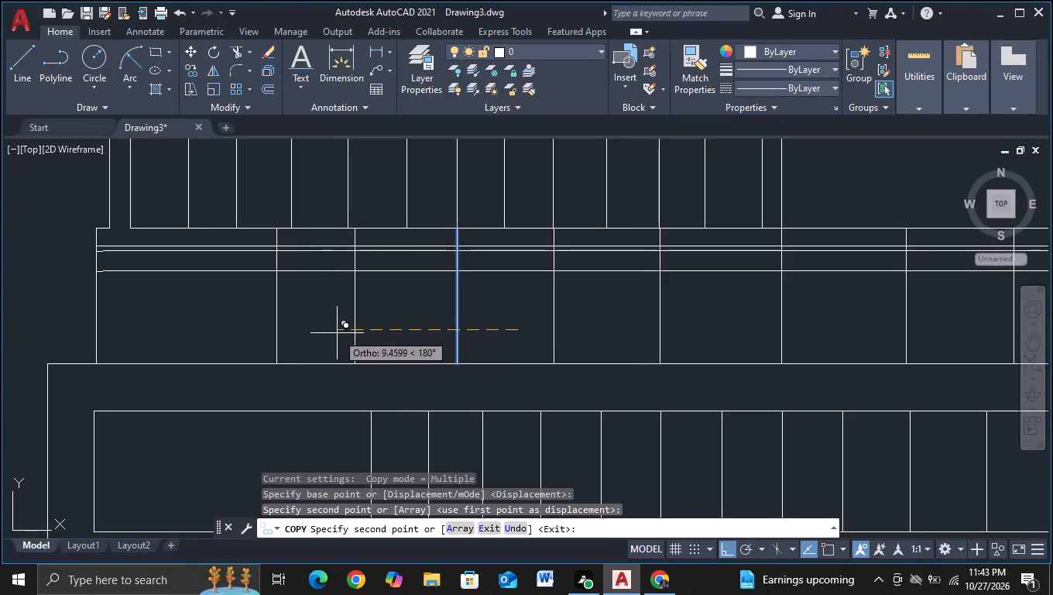
click(321, 335)
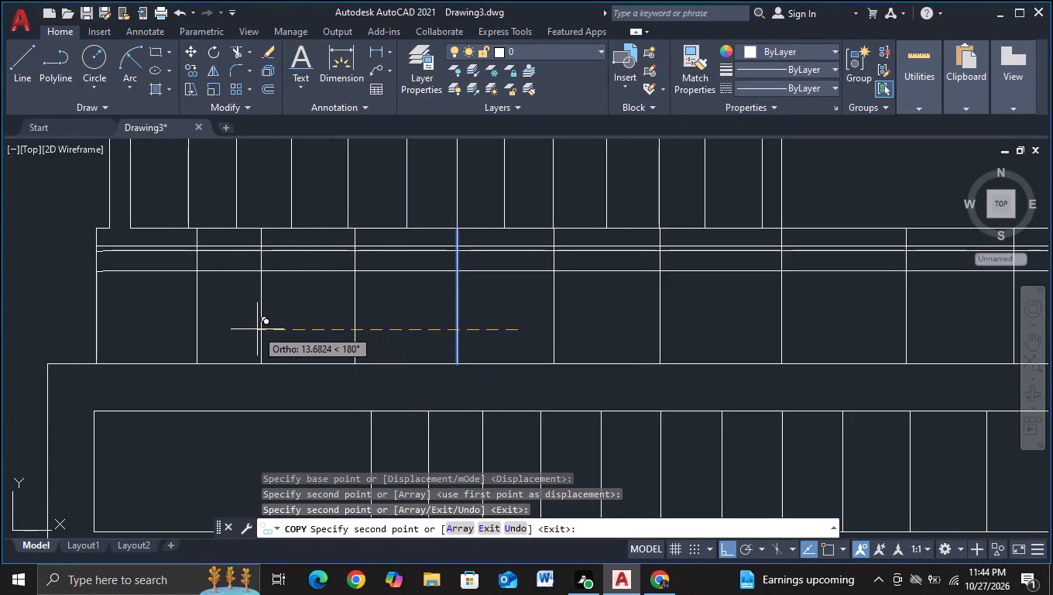
click(238, 329)
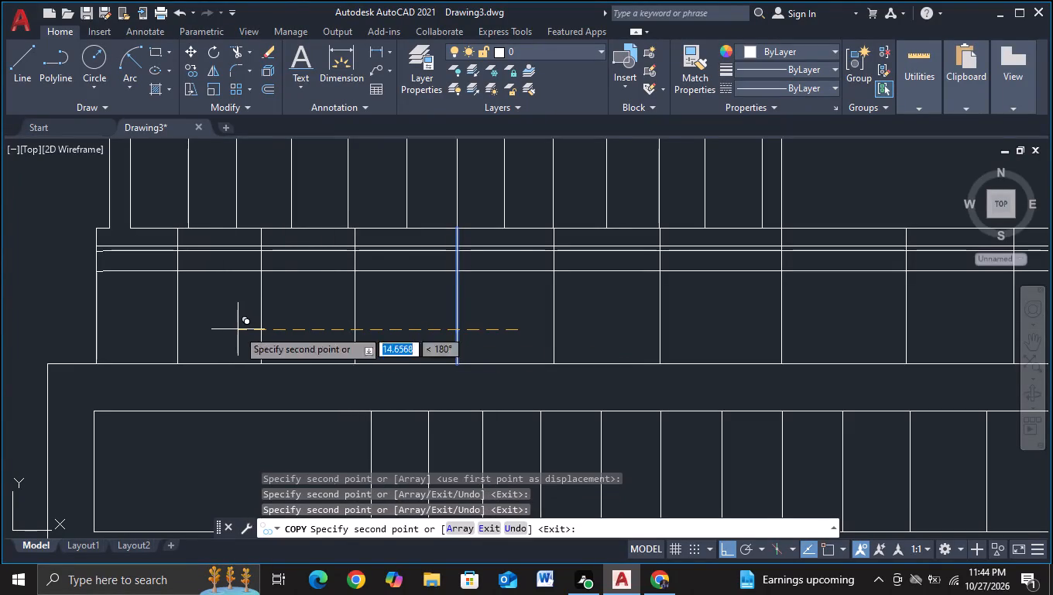
click(178, 332)
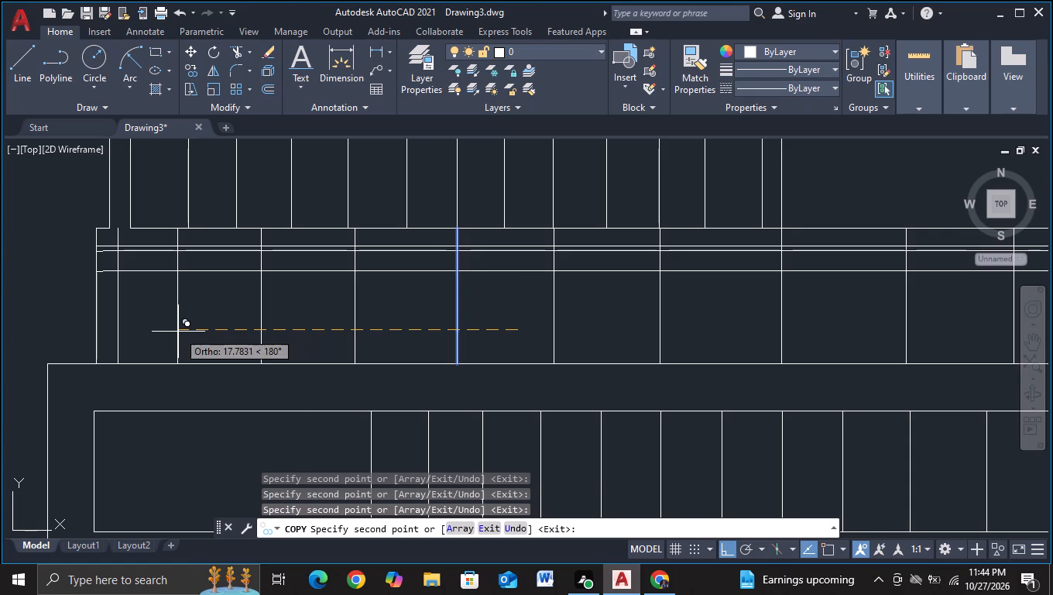
key(Escape)
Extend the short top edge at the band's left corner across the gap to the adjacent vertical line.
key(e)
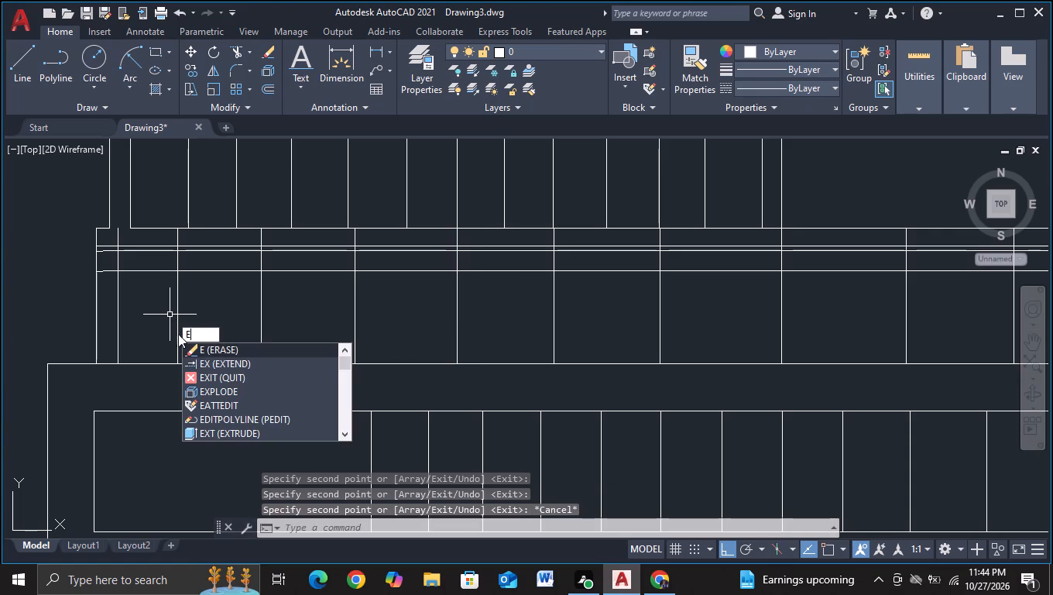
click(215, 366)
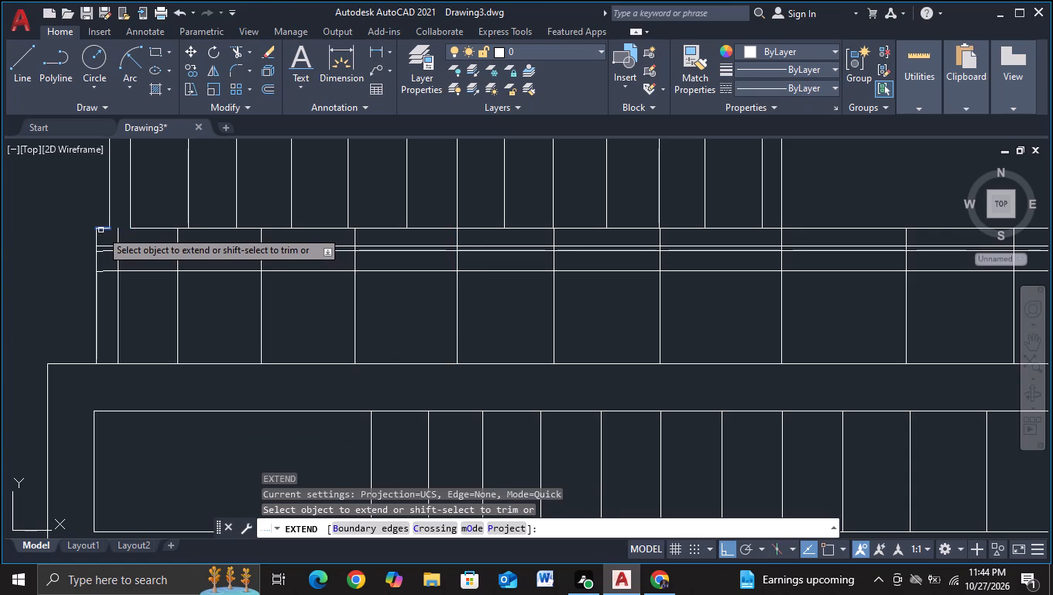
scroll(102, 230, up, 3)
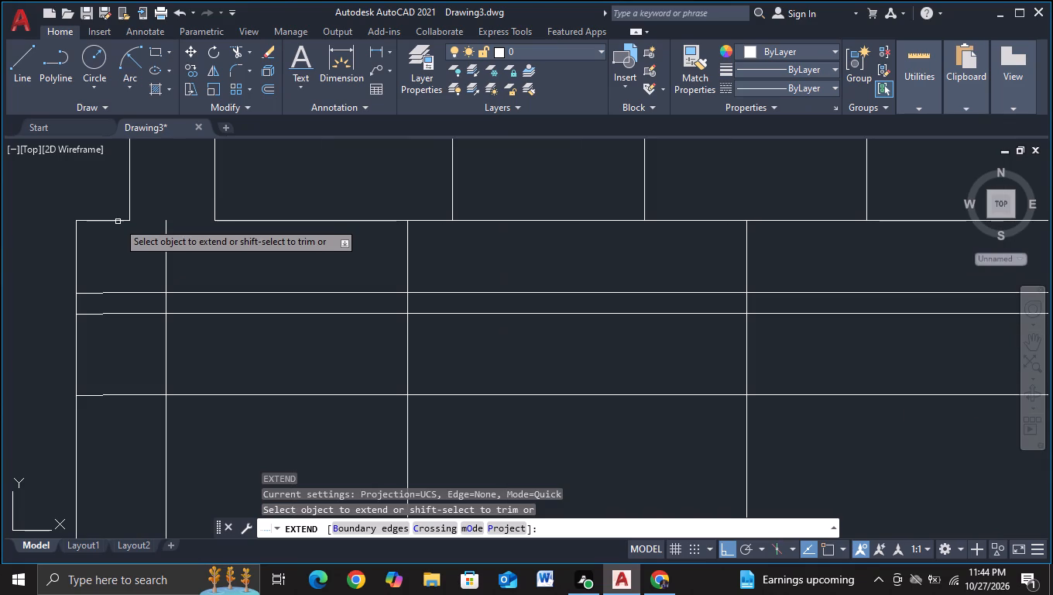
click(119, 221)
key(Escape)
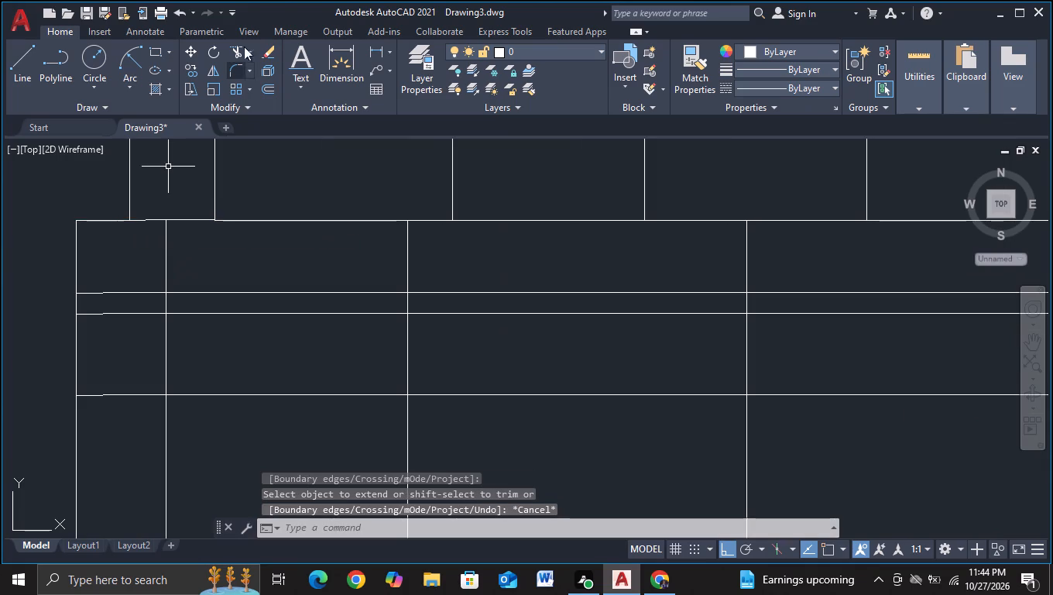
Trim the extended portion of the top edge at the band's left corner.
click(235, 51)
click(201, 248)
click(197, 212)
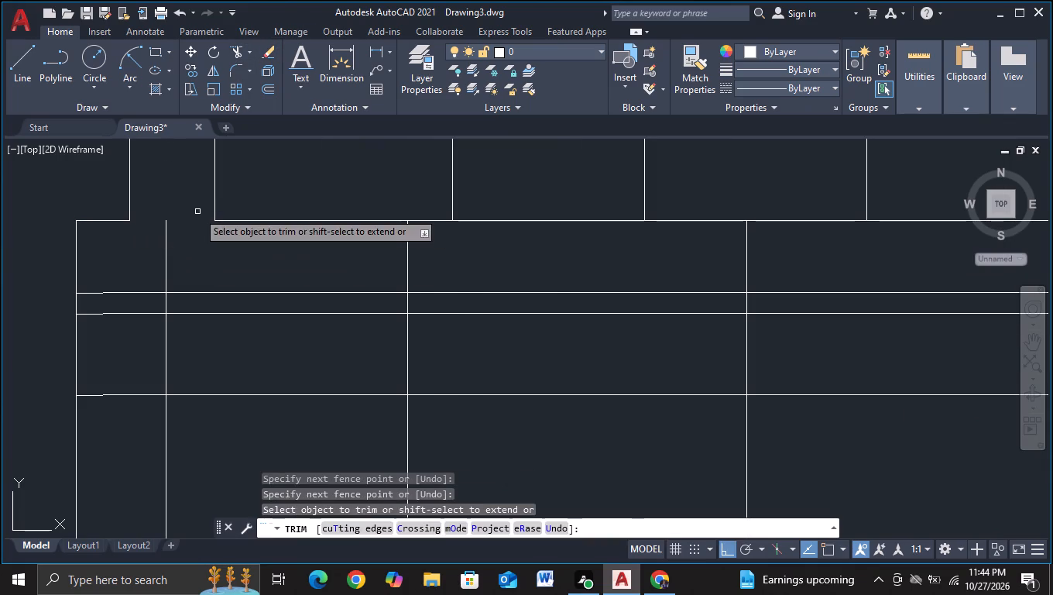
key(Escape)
With object snap on, draw a horizontal line from the top of the band's leftmost divider to the short corner edge.
click(30, 67)
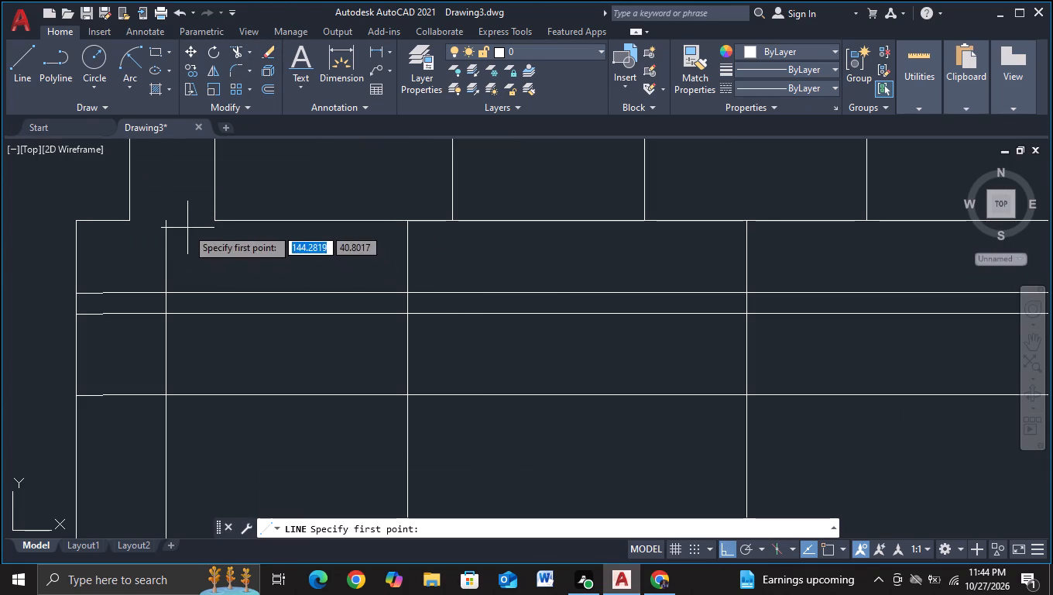
key(F3)
click(169, 221)
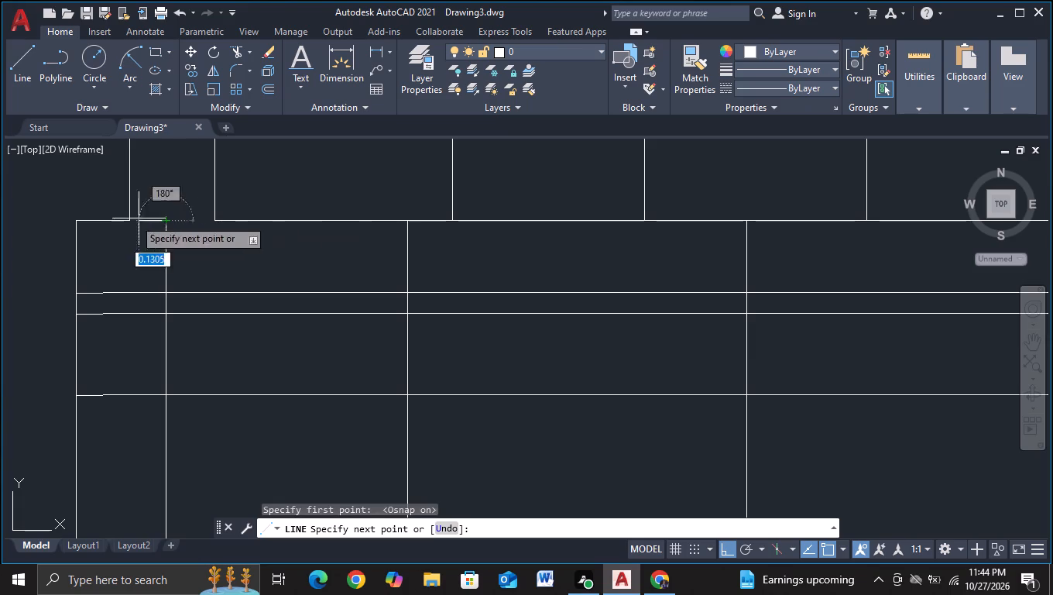
click(101, 222)
key(Escape)
Draw a horizontal line from the top of the band's leftmost divider to the neighbouring vertical above, closing the top-edge gap.
scroll(263, 257, down, 1)
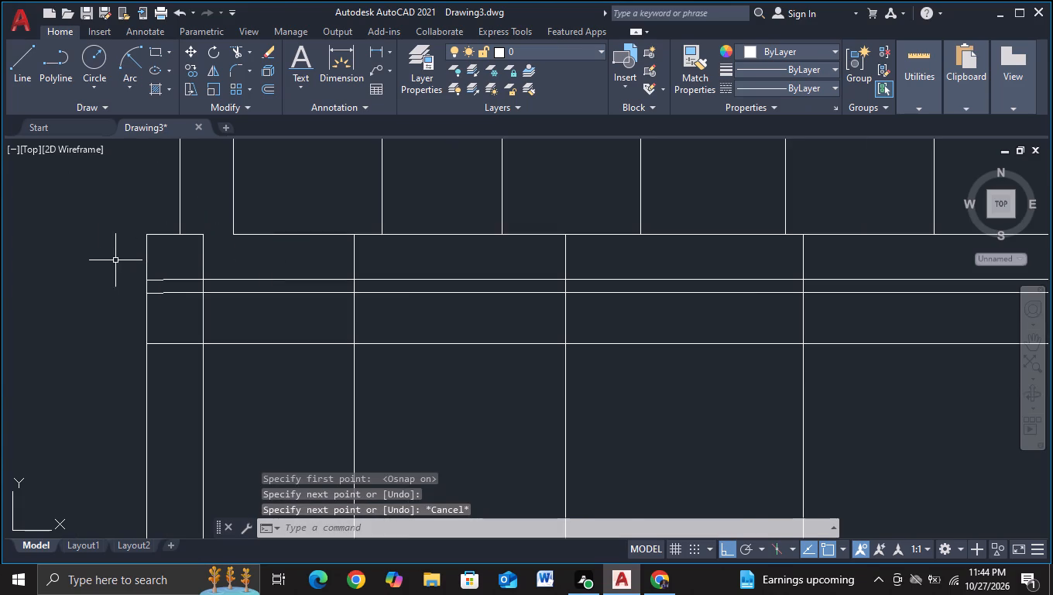
scroll(115, 260, down, 5)
scroll(105, 323, up, 2)
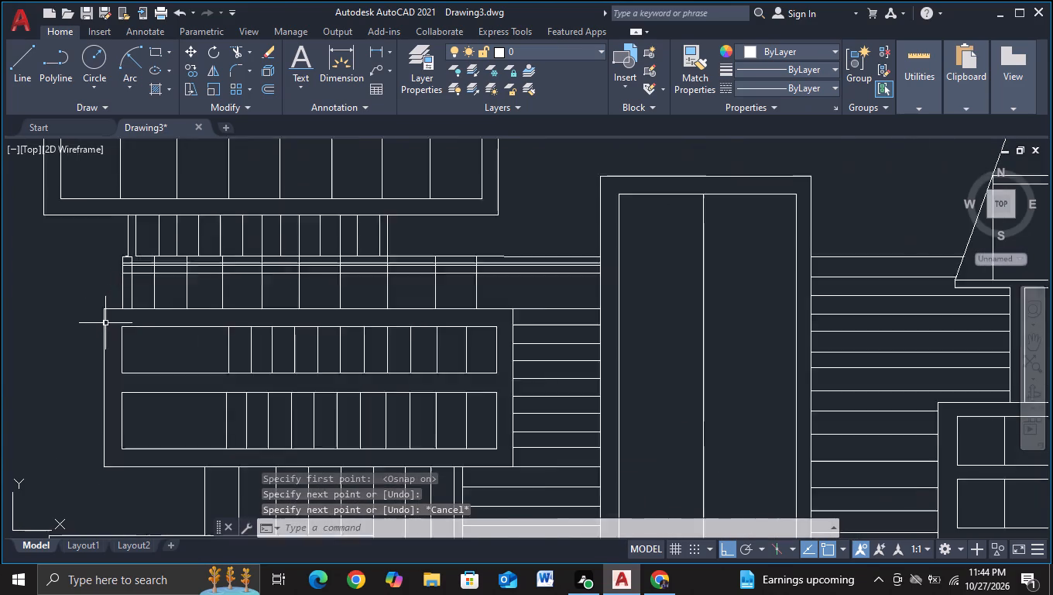
scroll(105, 323, up, 1)
middle_drag(106, 292, 105, 400)
middle_drag(101, 325, 92, 419)
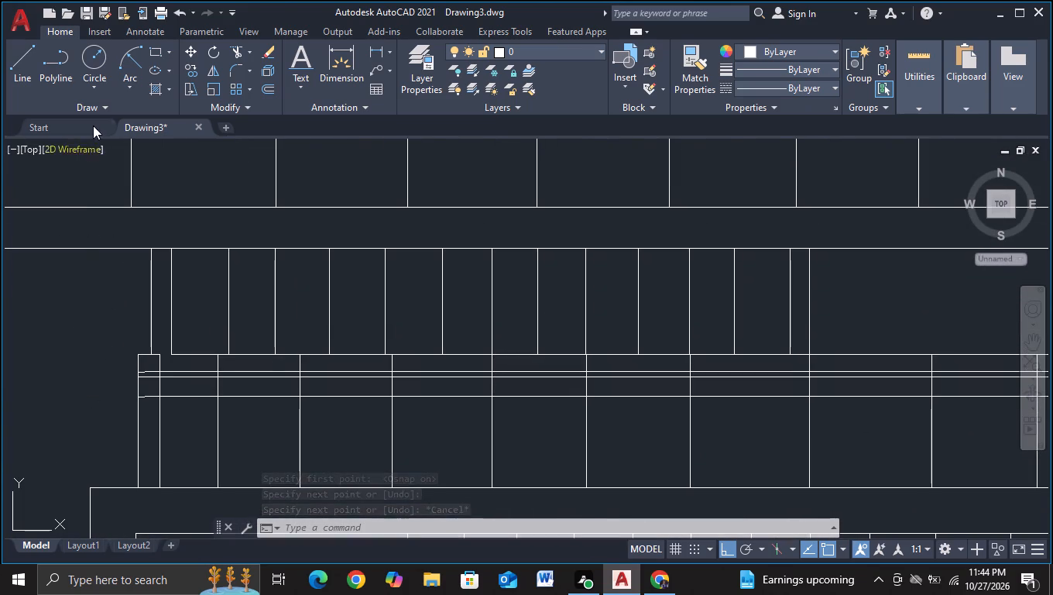
click(28, 81)
scroll(48, 337, up, 2)
middle_drag(56, 348, 0, 364)
click(231, 405)
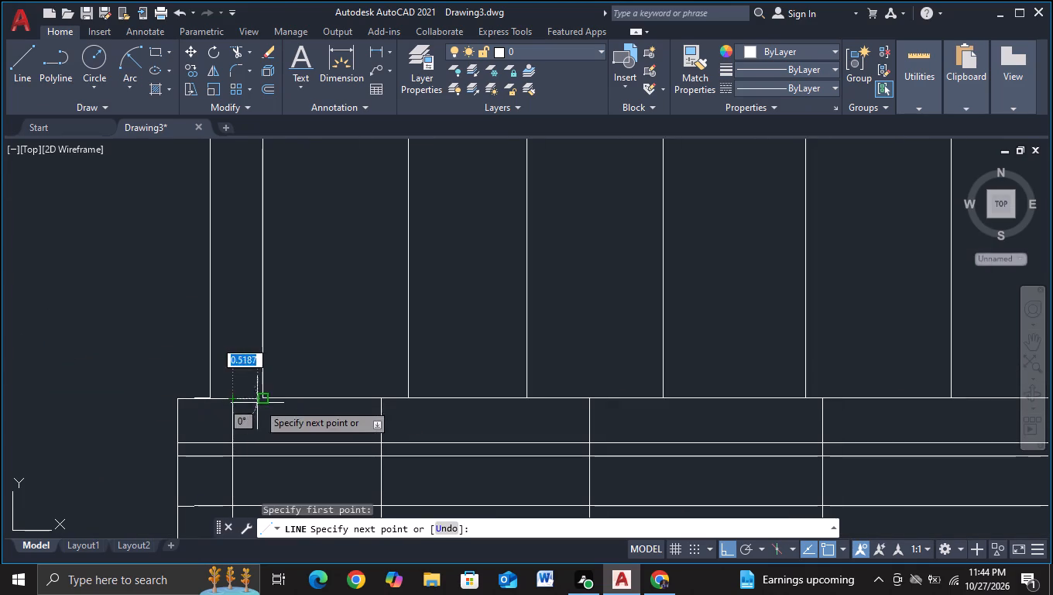
click(268, 406)
key(Escape)
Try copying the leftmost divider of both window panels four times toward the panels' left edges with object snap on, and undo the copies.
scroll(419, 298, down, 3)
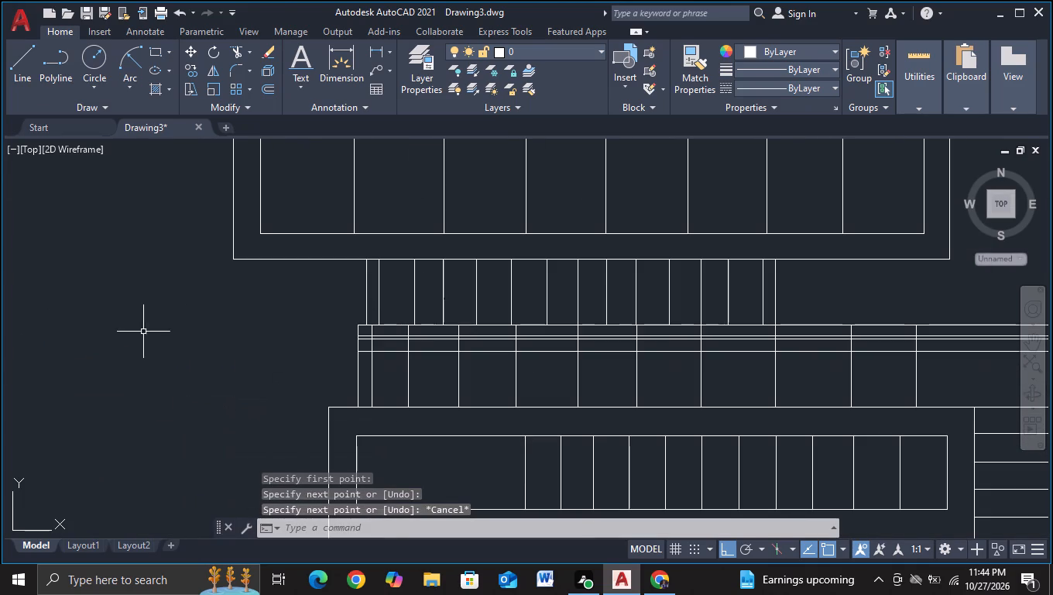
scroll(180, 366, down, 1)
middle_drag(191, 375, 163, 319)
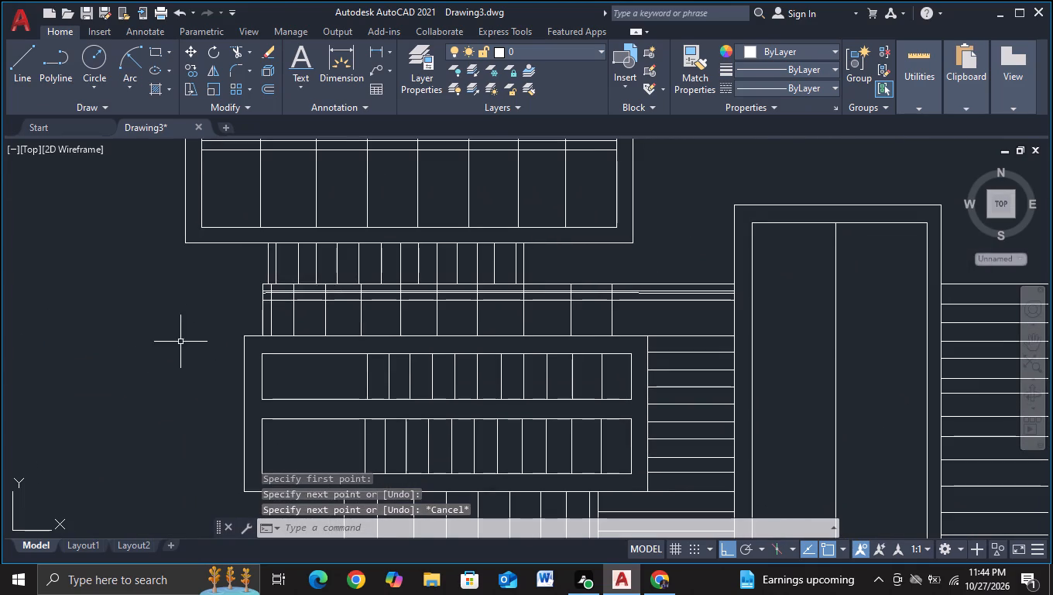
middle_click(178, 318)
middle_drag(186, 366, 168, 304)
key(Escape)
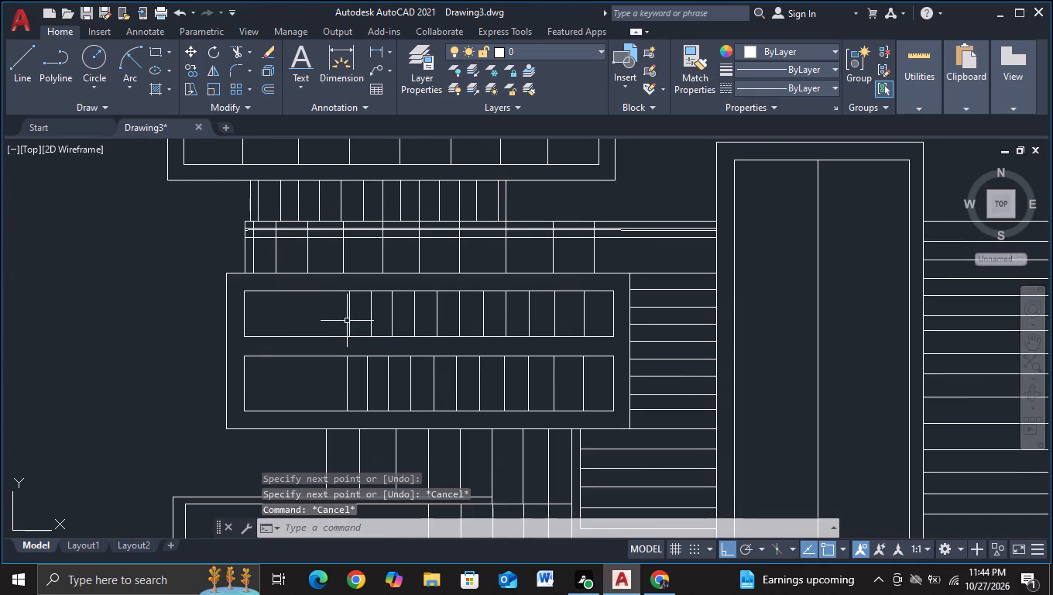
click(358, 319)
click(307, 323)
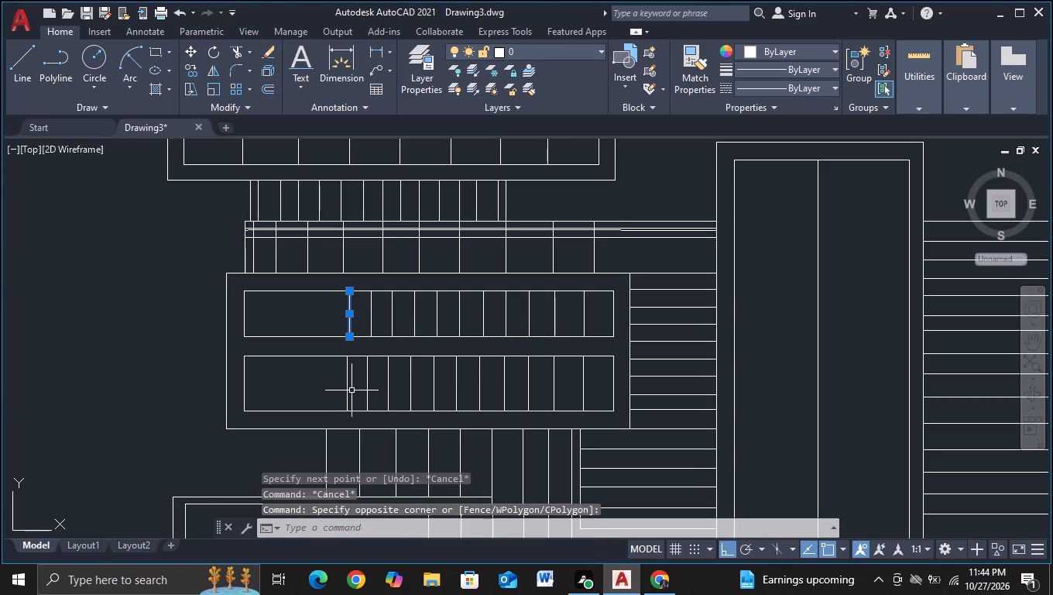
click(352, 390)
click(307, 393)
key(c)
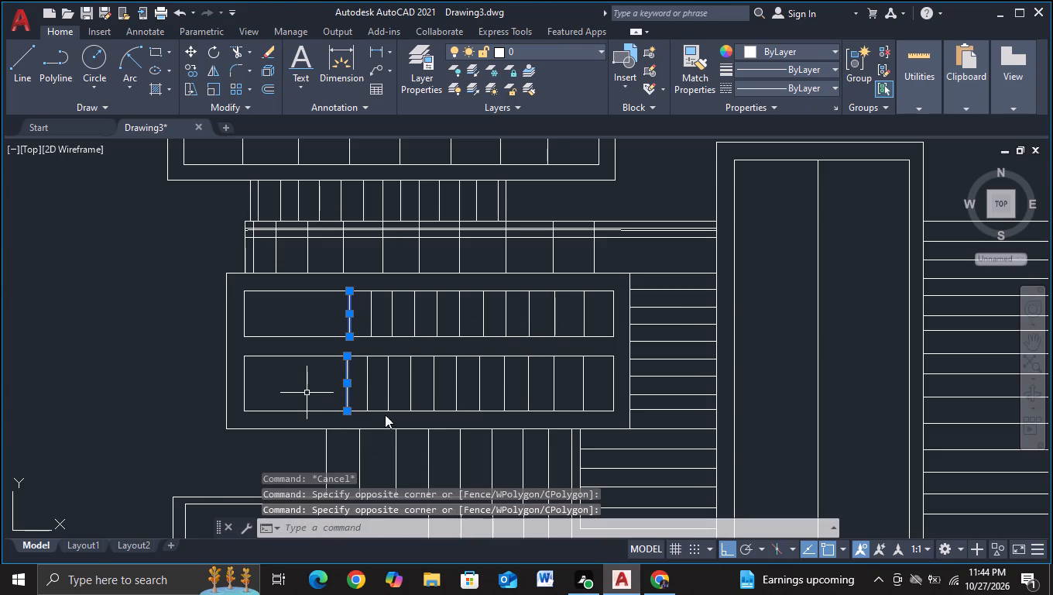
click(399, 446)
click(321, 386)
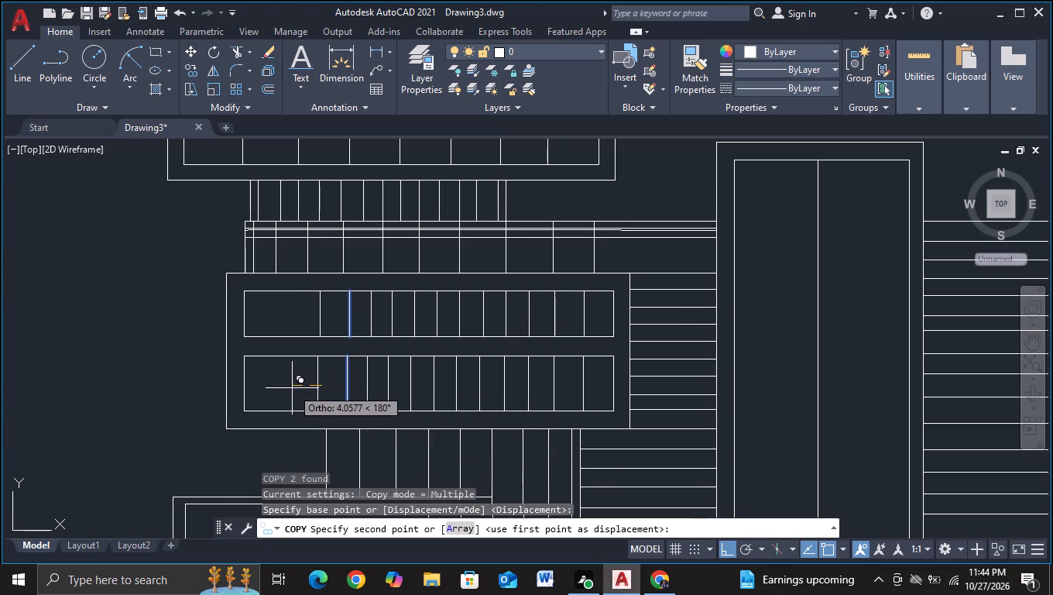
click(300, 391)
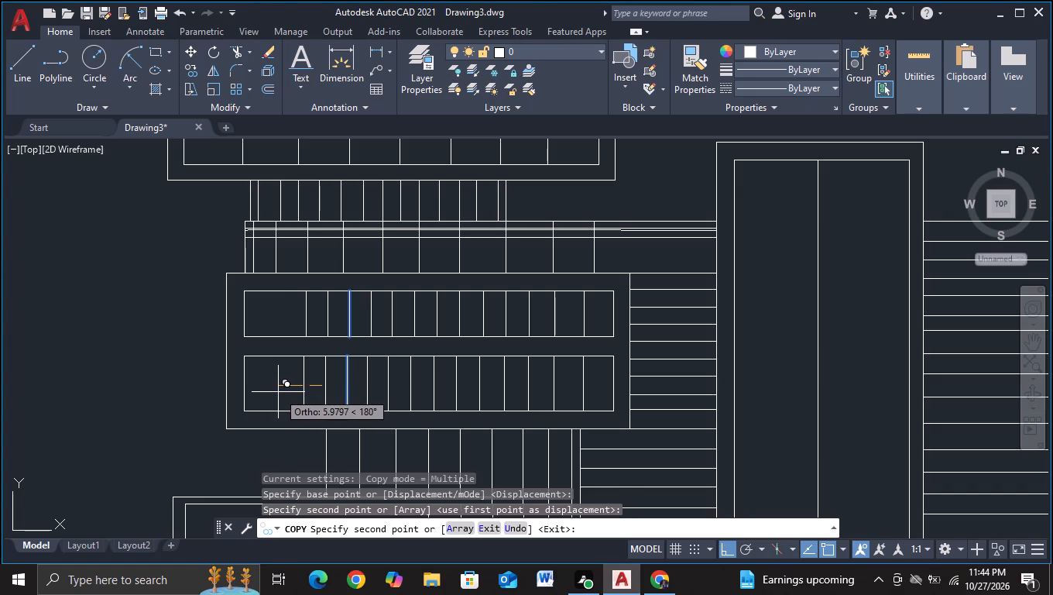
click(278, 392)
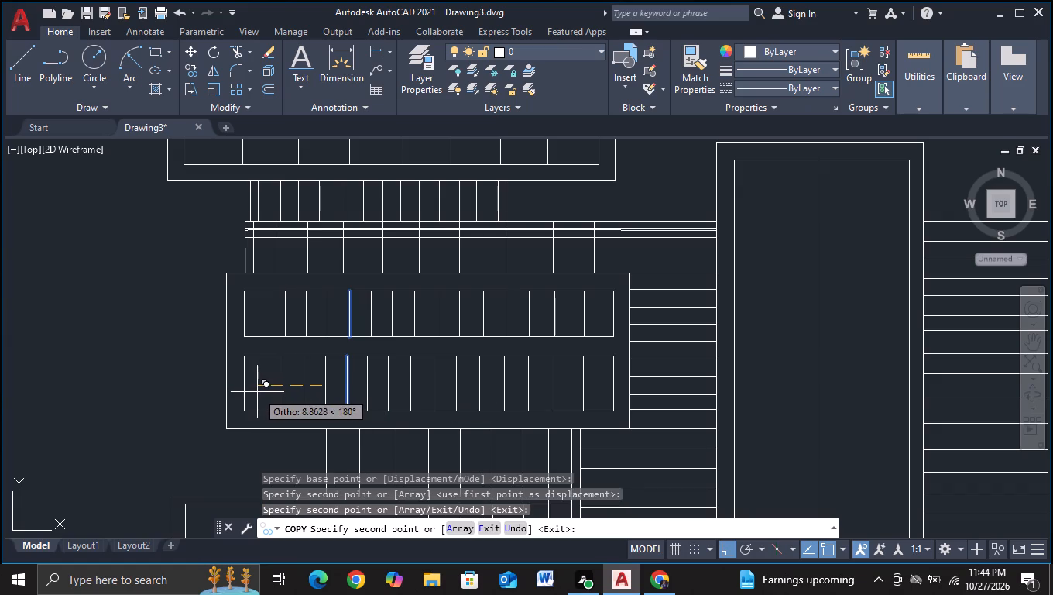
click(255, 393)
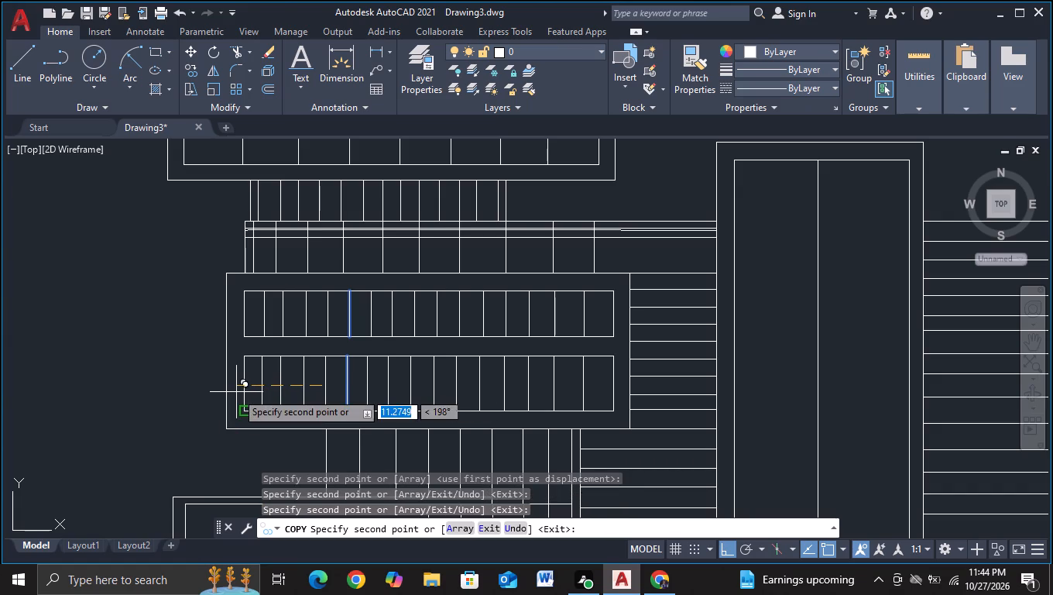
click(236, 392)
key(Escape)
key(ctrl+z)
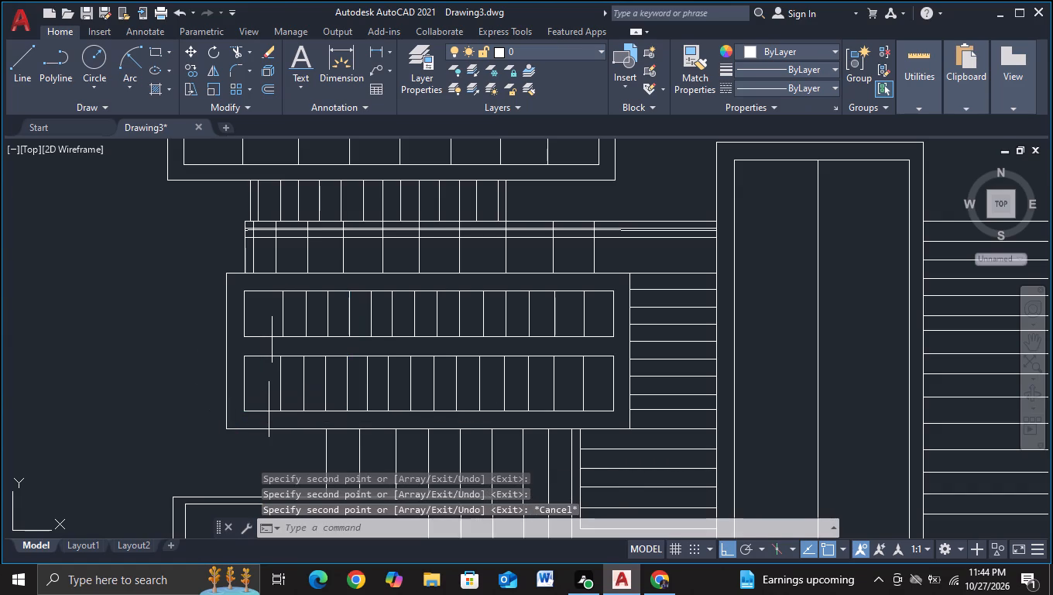
With object snap off, copy the leftmost divider of both window panels four times leftward, spaced about 3 units apart.
click(355, 319)
click(337, 322)
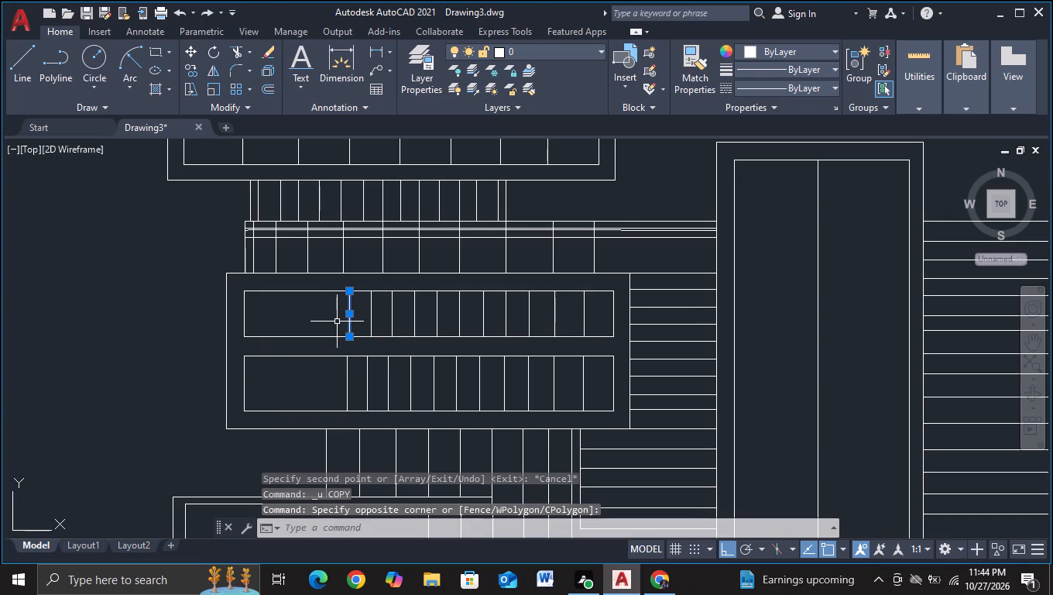
click(355, 377)
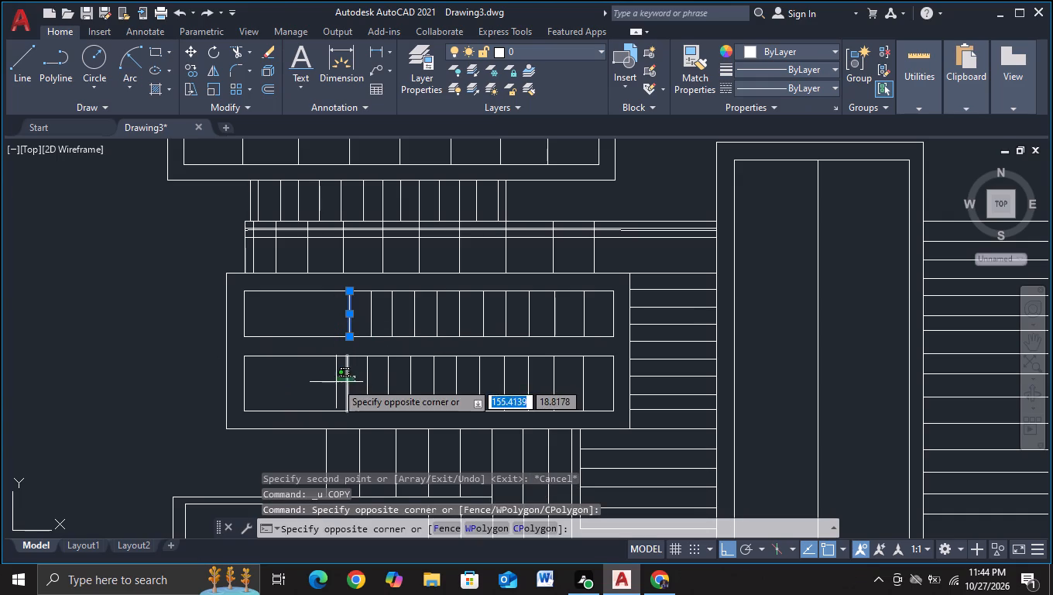
click(336, 382)
key(v)
key(BackSpace)
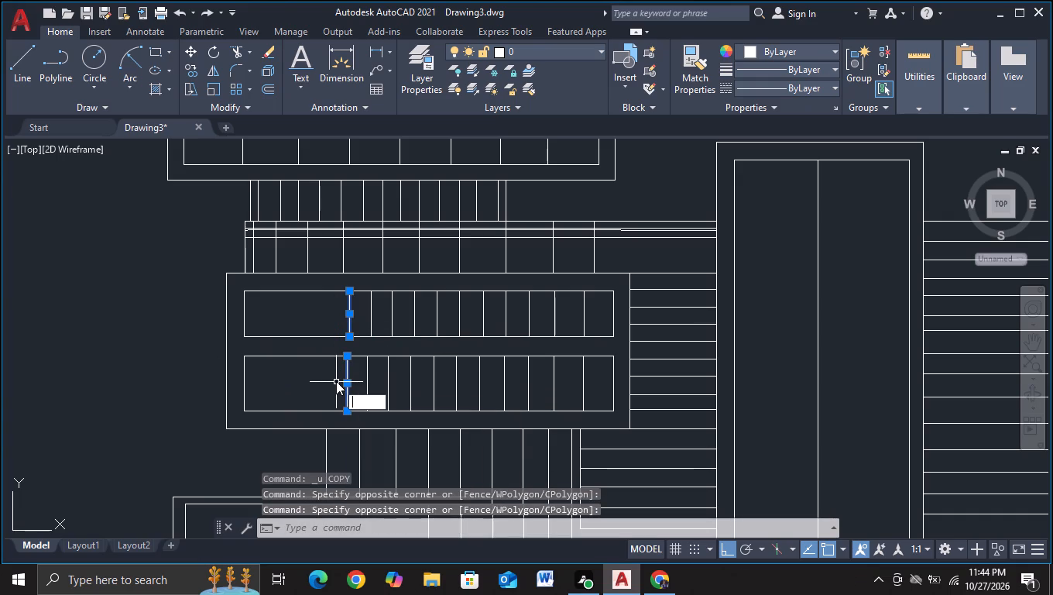
key(c)
click(391, 425)
scroll(332, 404, up, 2)
middle_drag(332, 404, 355, 346)
key(F3)
scroll(357, 344, down, 1)
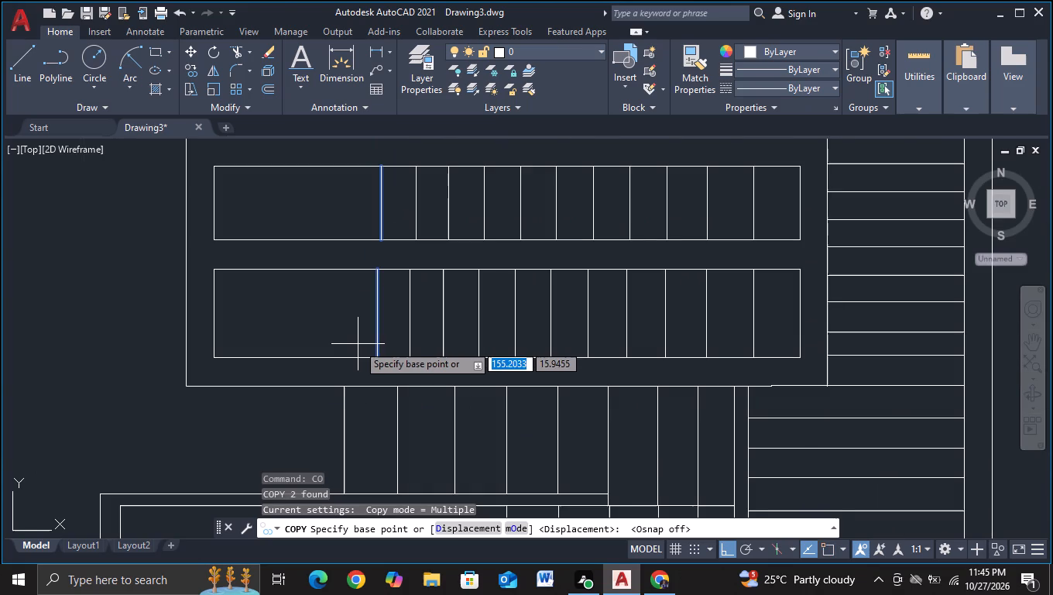
click(361, 351)
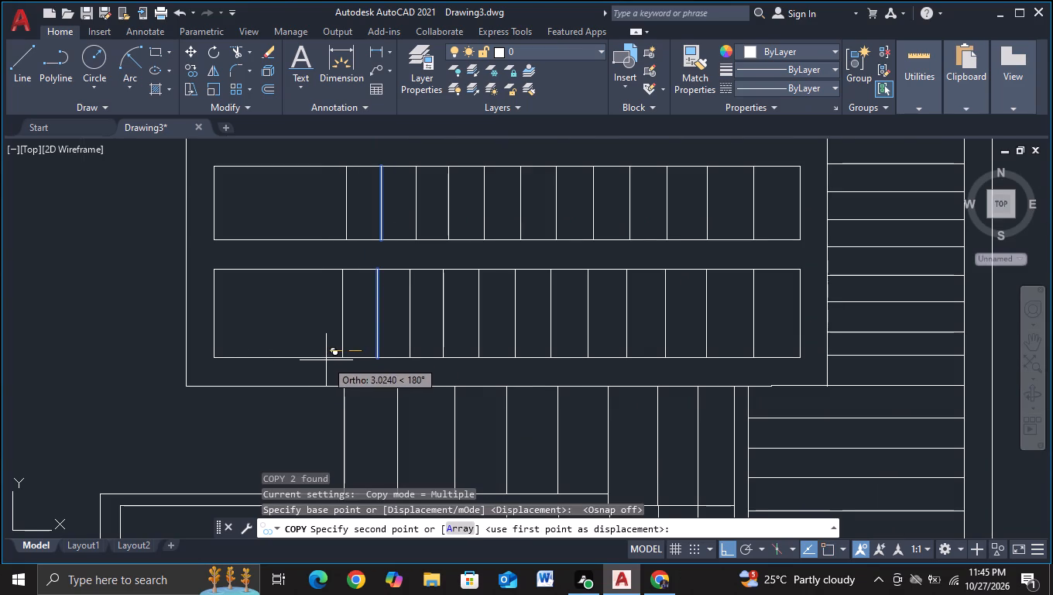
click(327, 360)
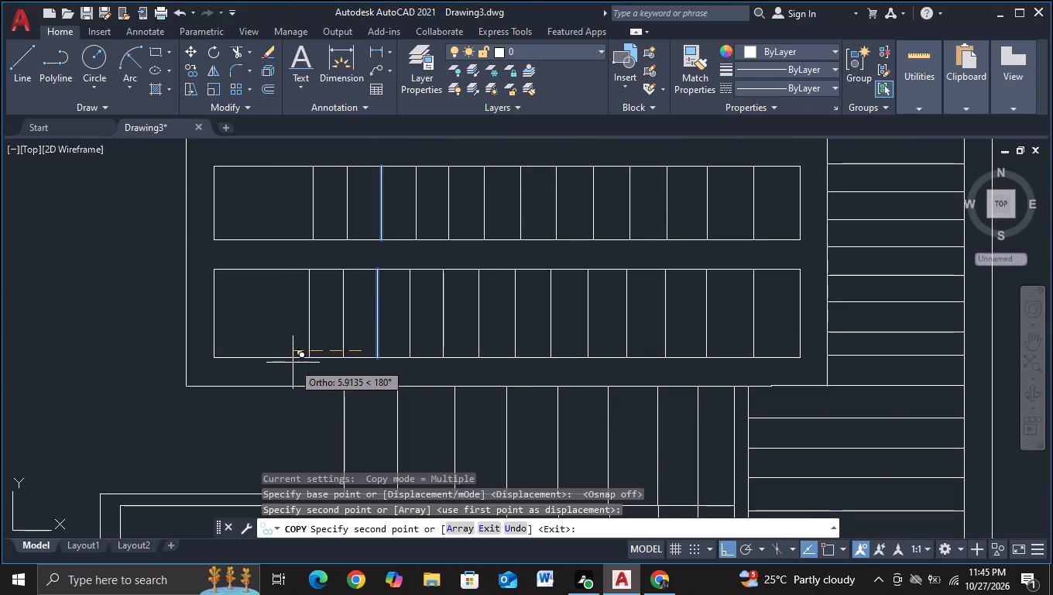
click(293, 363)
click(258, 361)
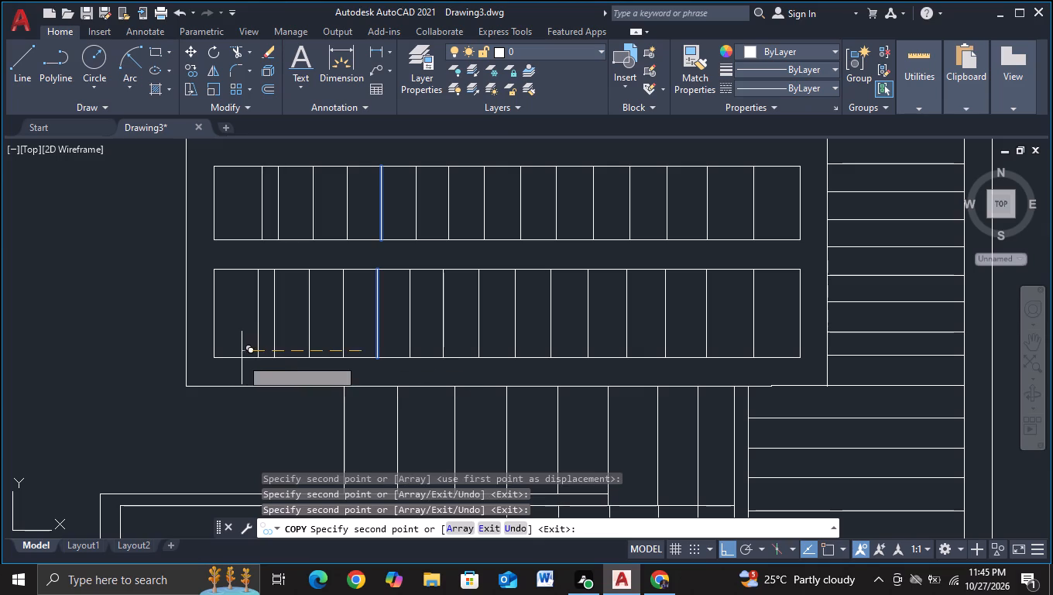
click(225, 359)
key(Escape)
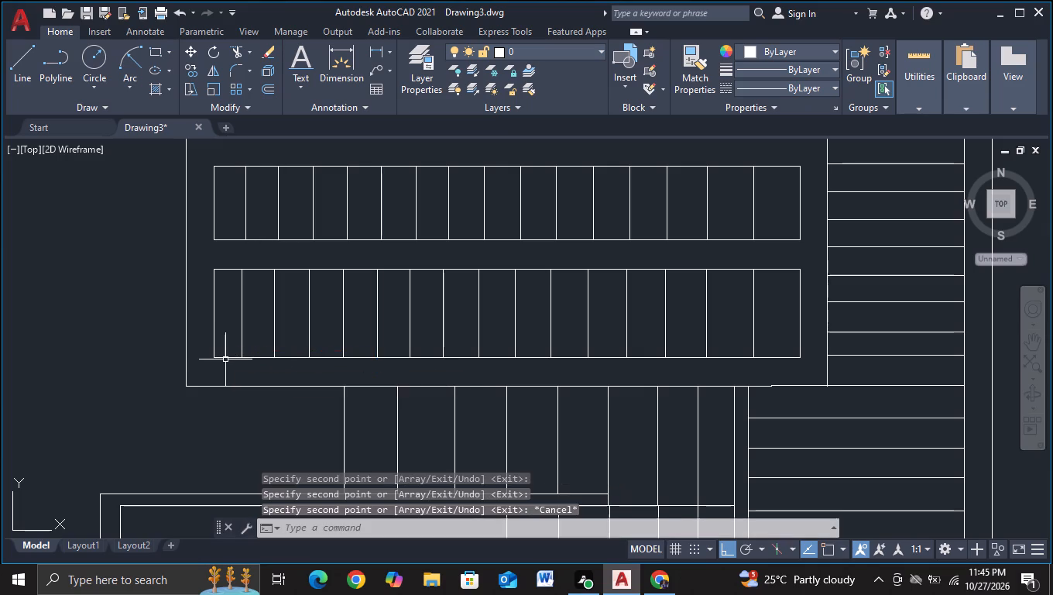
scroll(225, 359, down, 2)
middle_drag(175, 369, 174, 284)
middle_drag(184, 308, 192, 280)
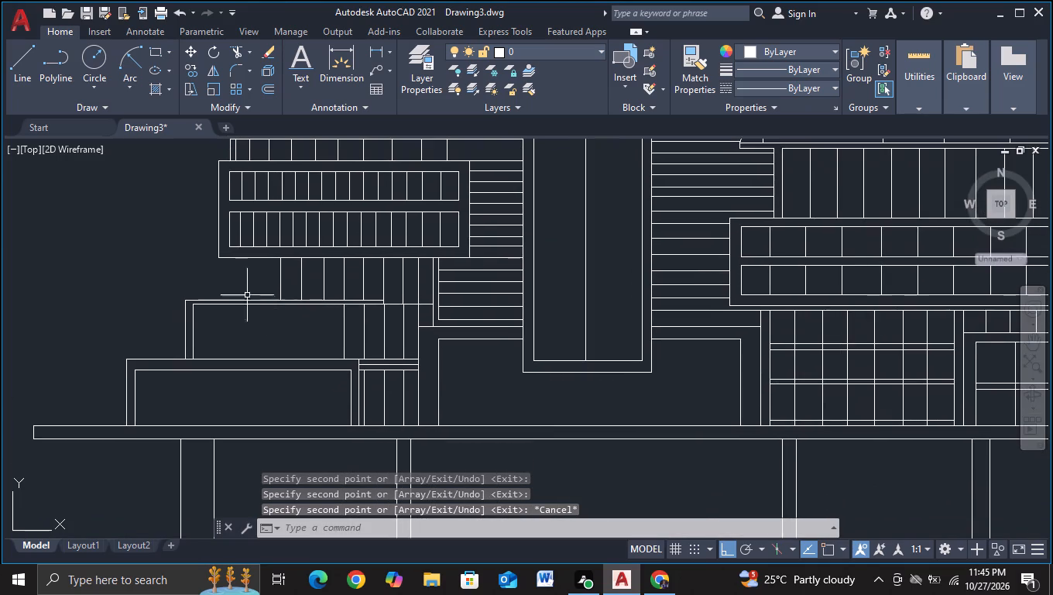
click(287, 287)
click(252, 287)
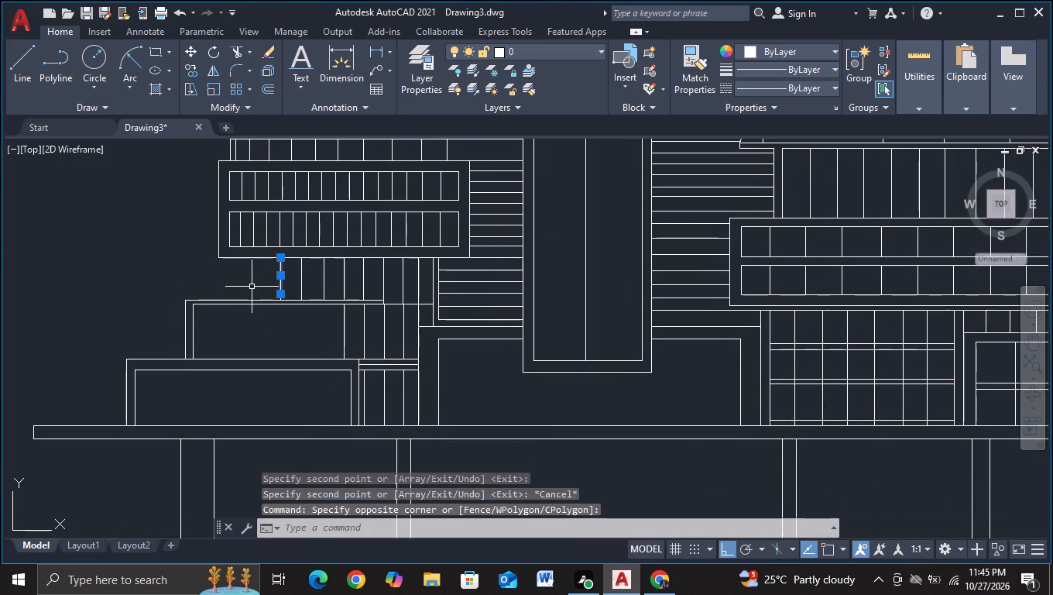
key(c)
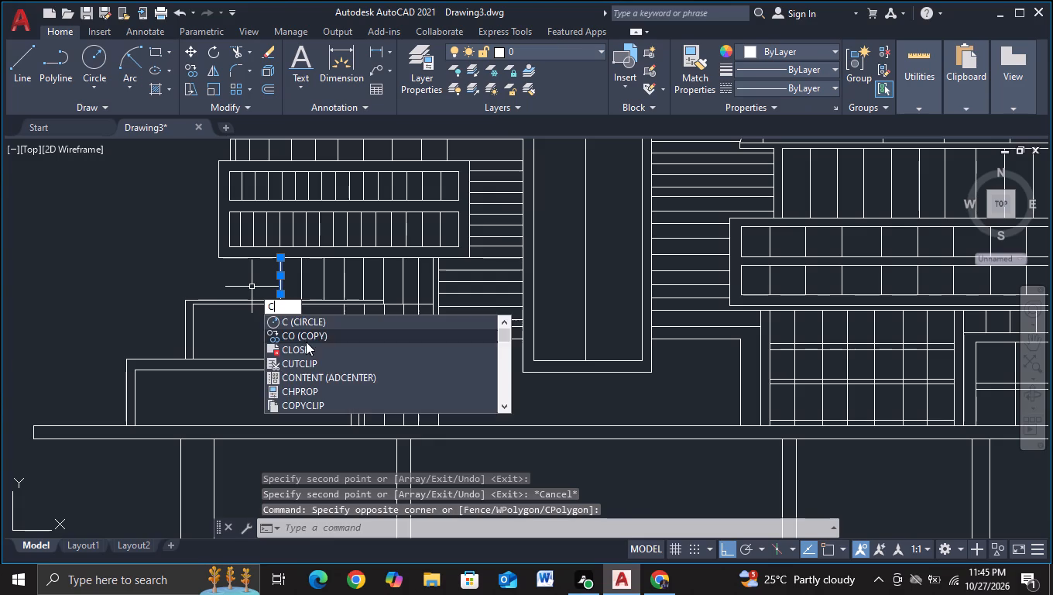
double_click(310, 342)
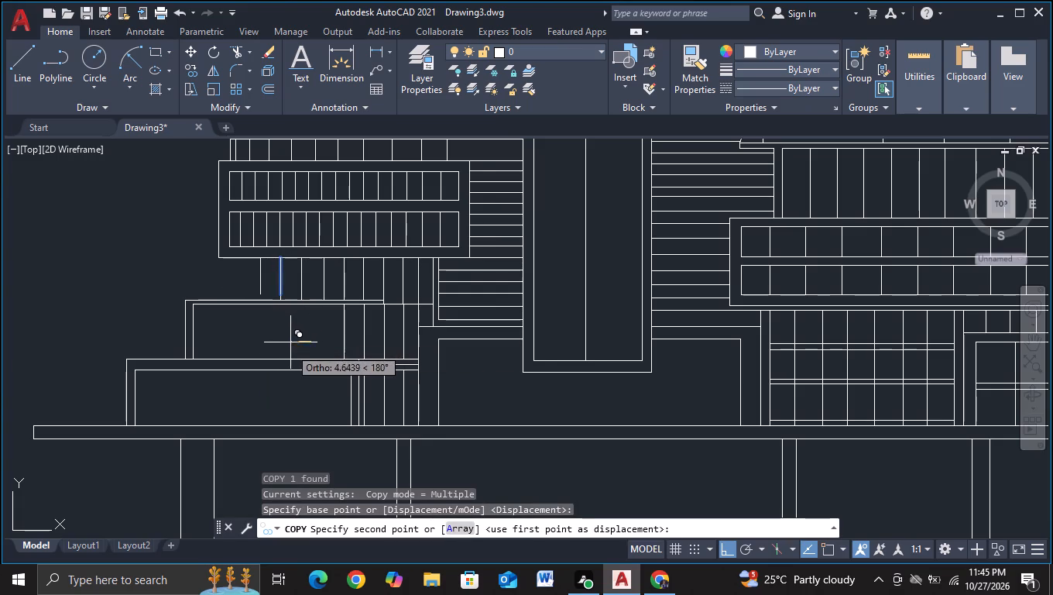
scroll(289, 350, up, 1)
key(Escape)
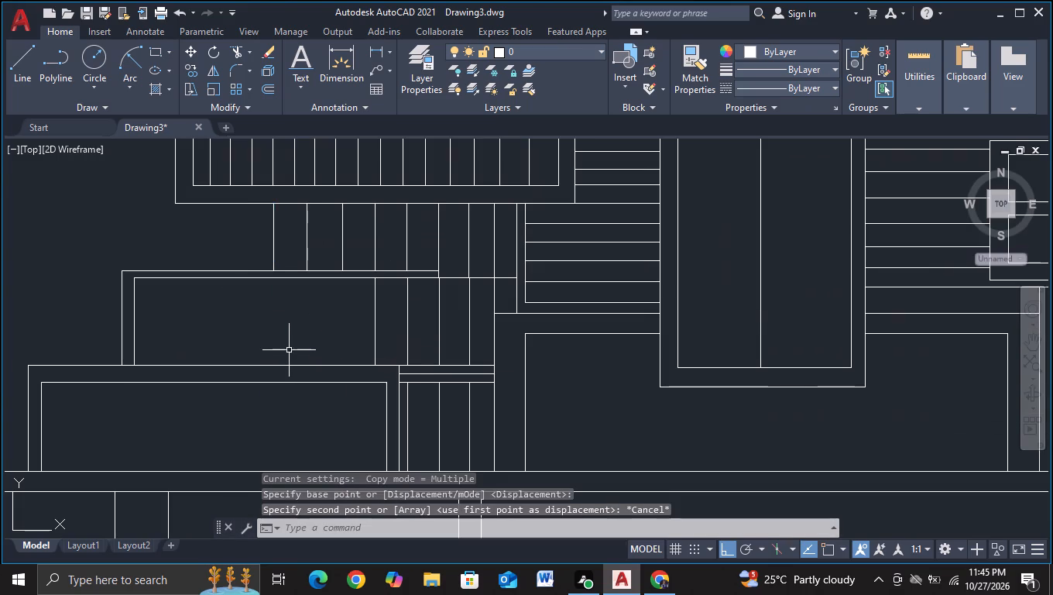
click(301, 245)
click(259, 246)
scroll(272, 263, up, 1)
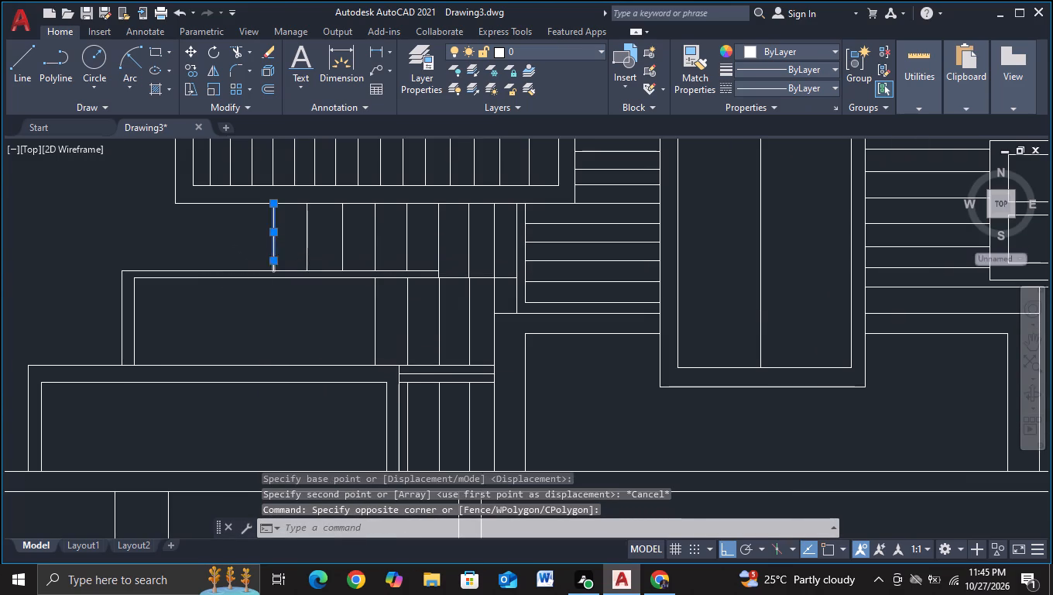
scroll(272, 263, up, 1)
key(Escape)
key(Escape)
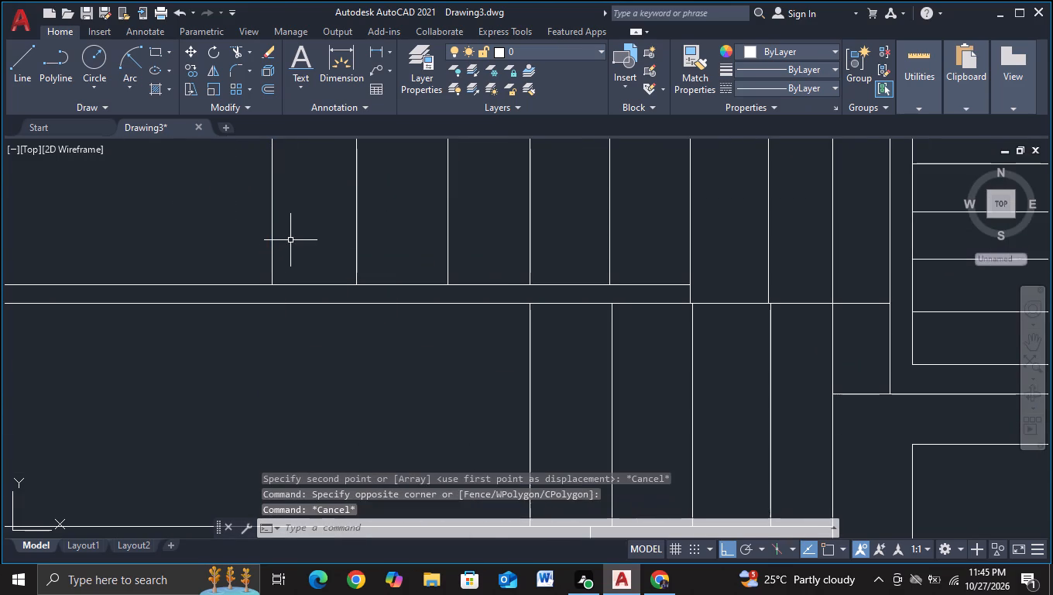
Copy both segments of the leftmost divider in the band below the window panels twice leftward, spaced about 5 units apart.
click(290, 240)
click(240, 241)
click(290, 276)
click(259, 273)
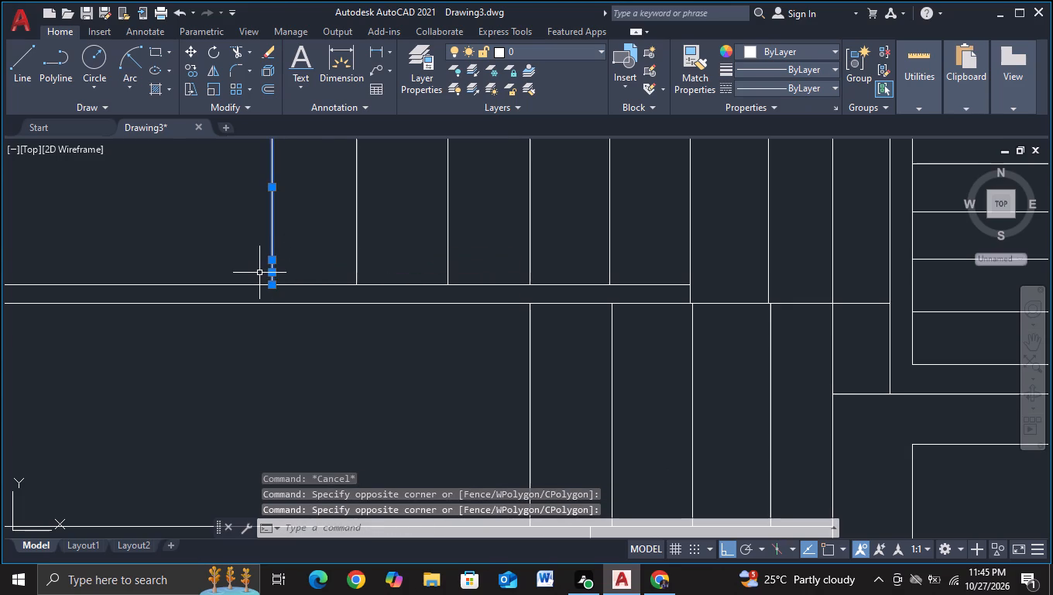
key(c)
double_click(329, 334)
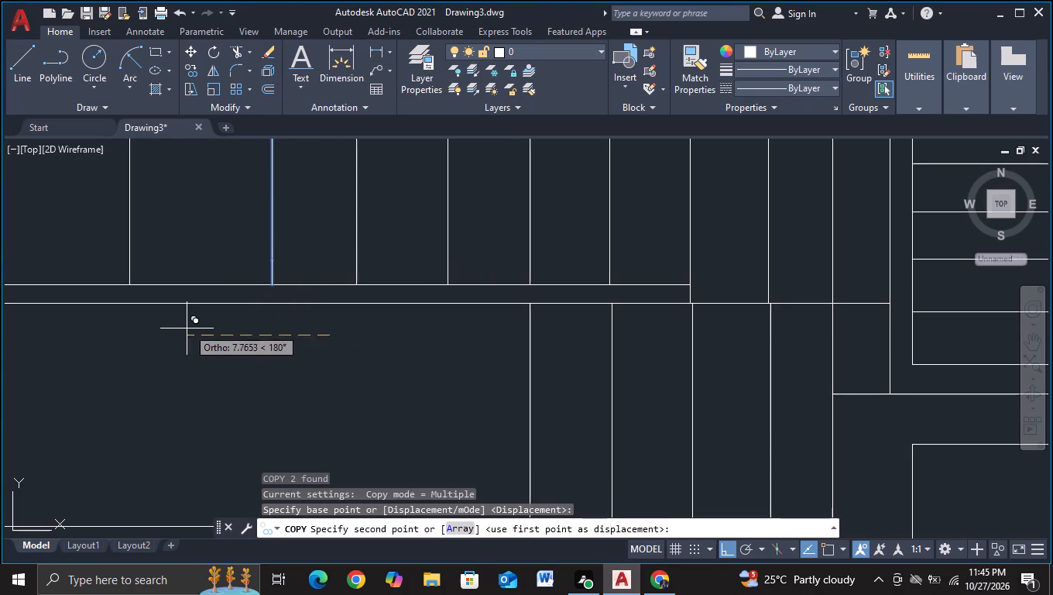
scroll(184, 330, down, 2)
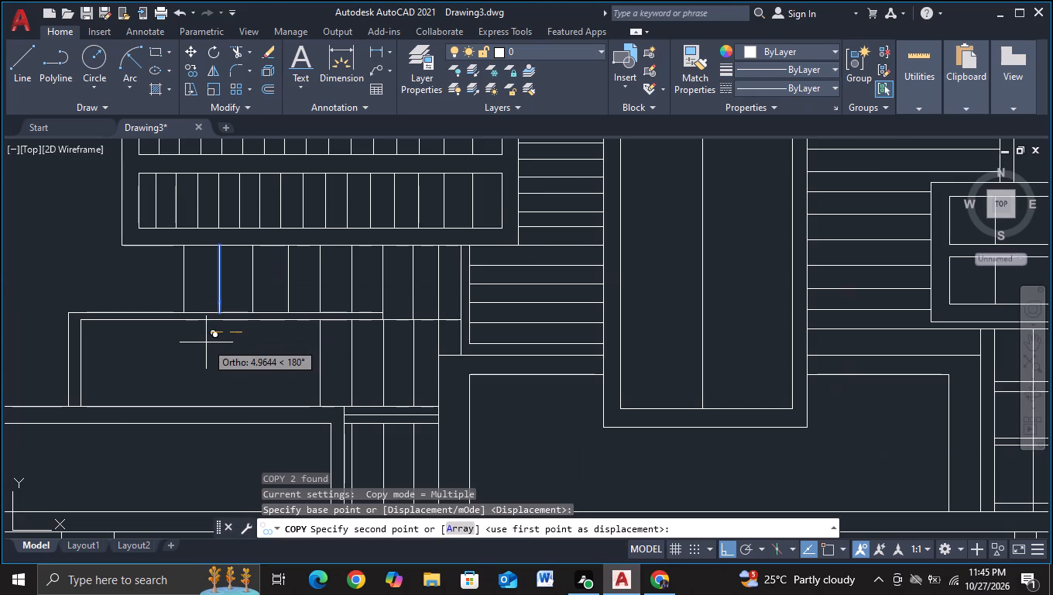
click(207, 343)
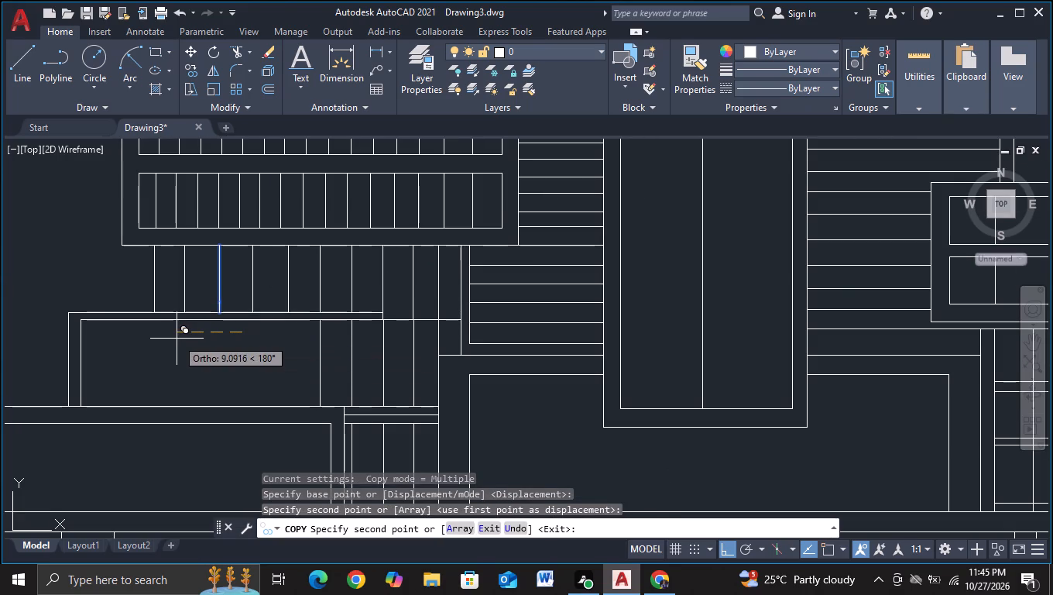
click(172, 339)
key(Escape)
Review the whole elevation, including the lower left blocks, for areas that still lack divider lines.
scroll(172, 339, down, 1)
middle_drag(173, 345, 185, 266)
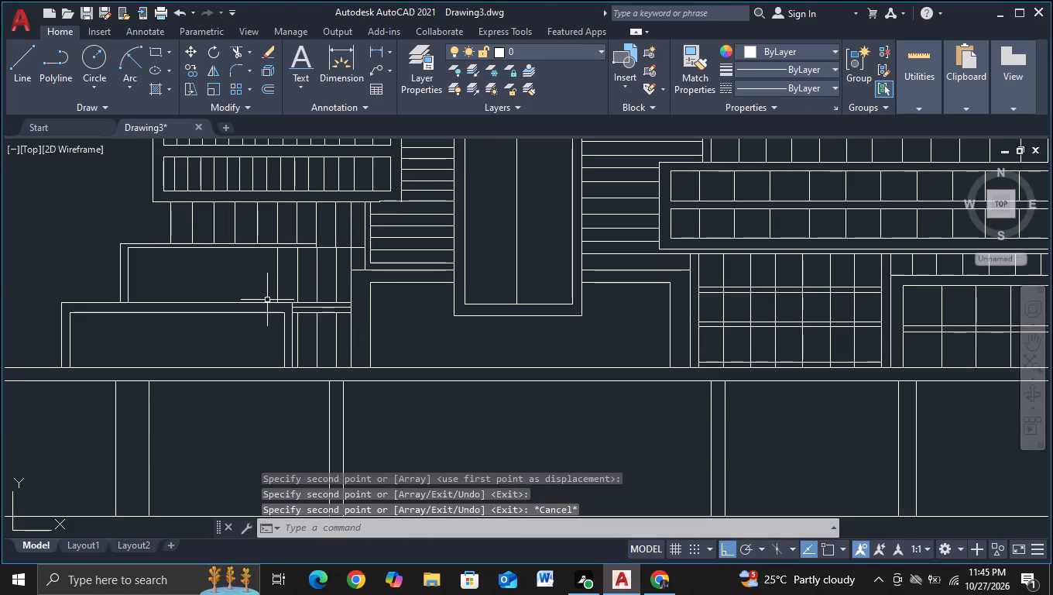
scroll(241, 335, down, 1)
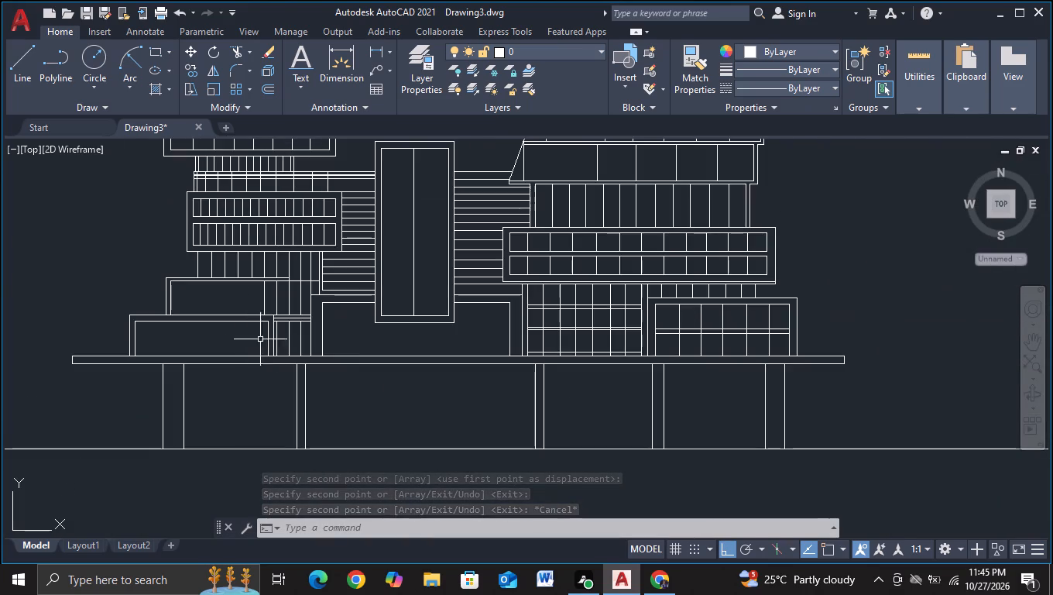
scroll(362, 339, down, 1)
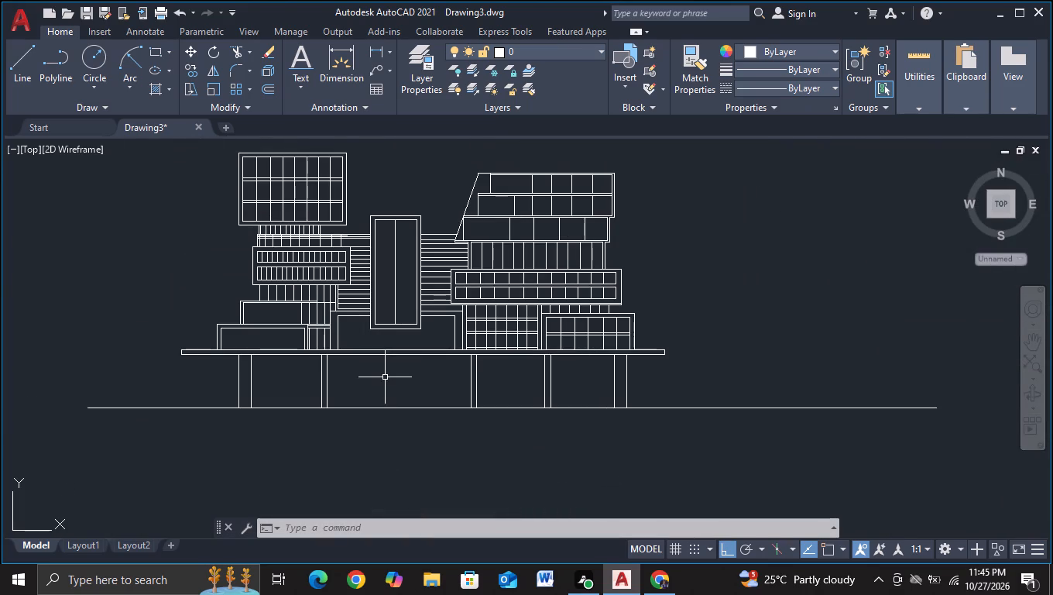
middle_drag(385, 377, 385, 350)
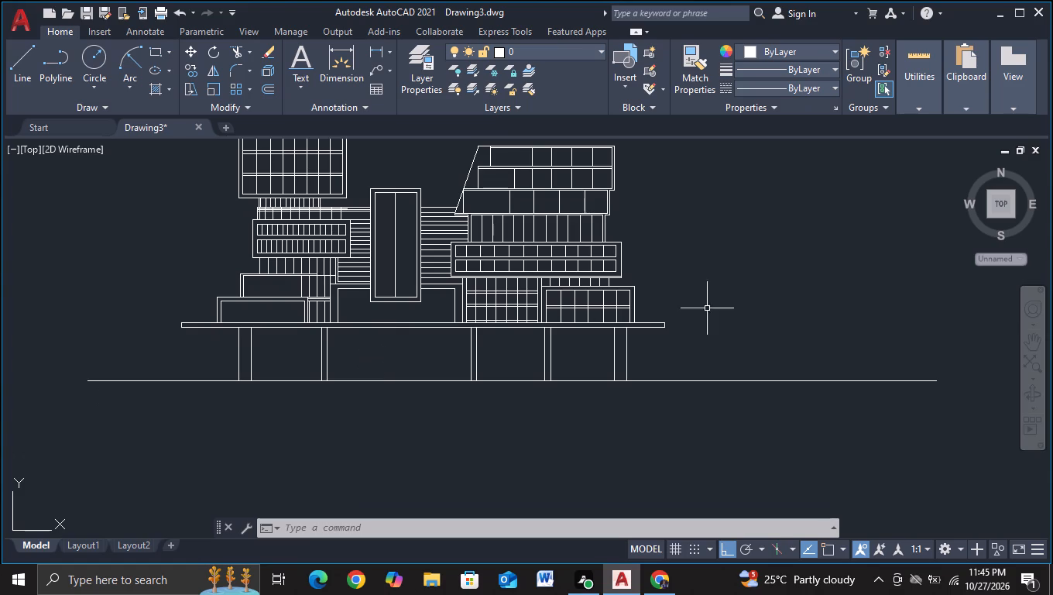
middle_drag(747, 291, 740, 328)
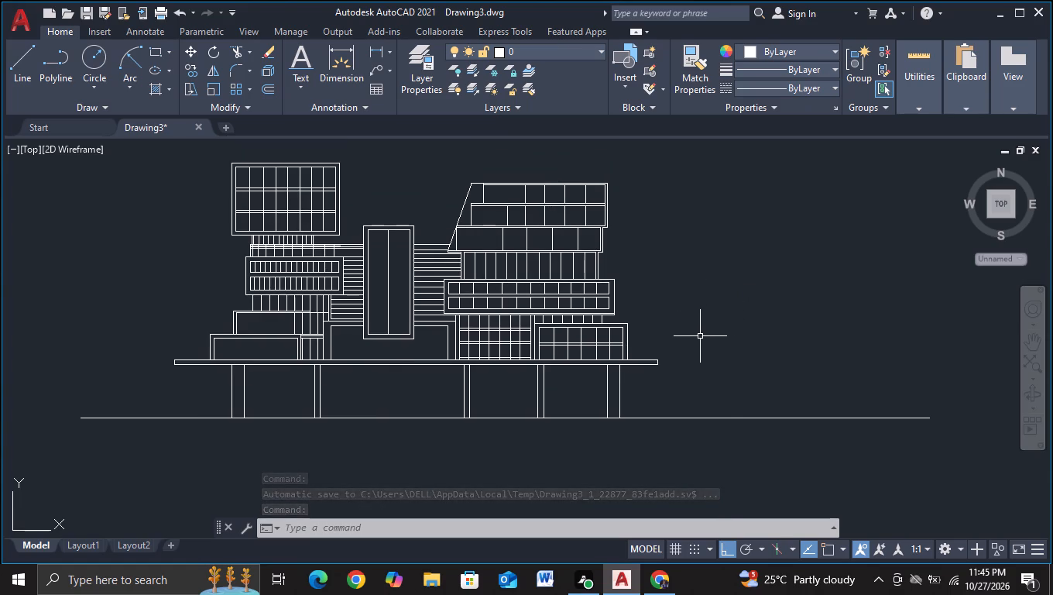
scroll(683, 344, up, 1)
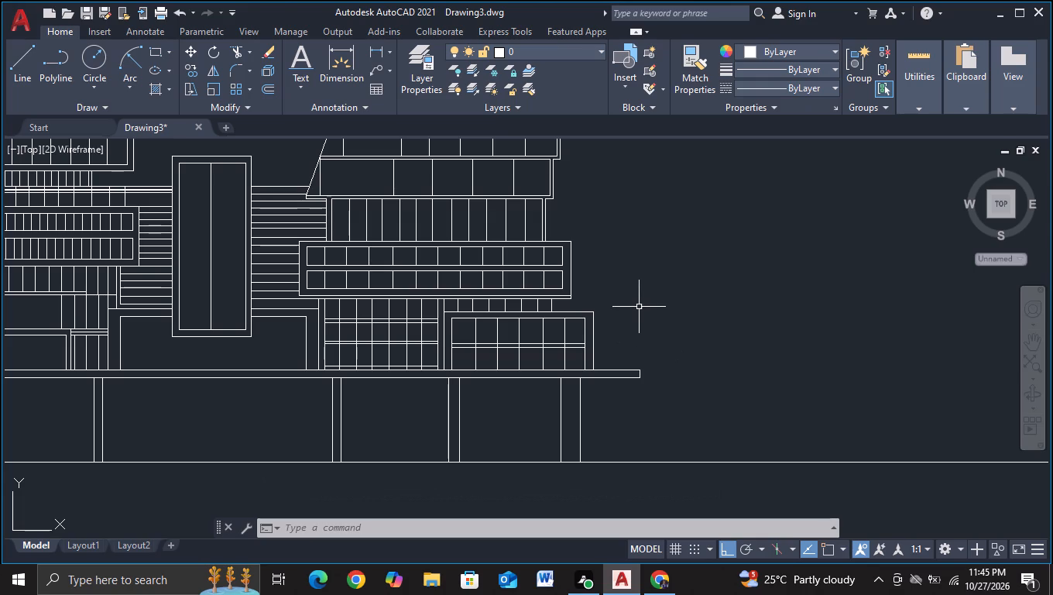
scroll(636, 265, down, 1)
middle_drag(636, 265, 777, 297)
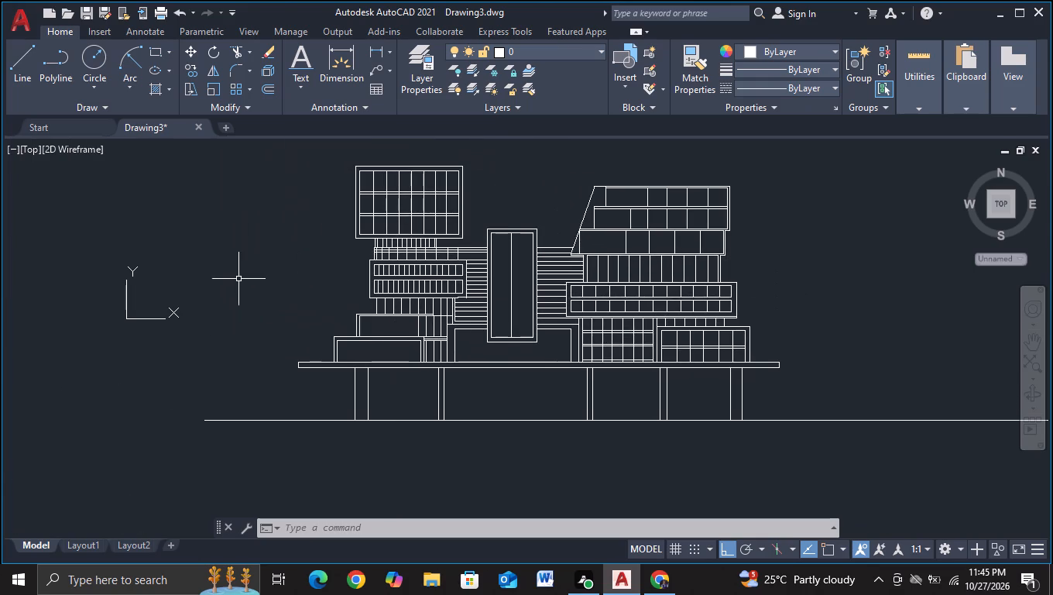
scroll(300, 300, up, 2)
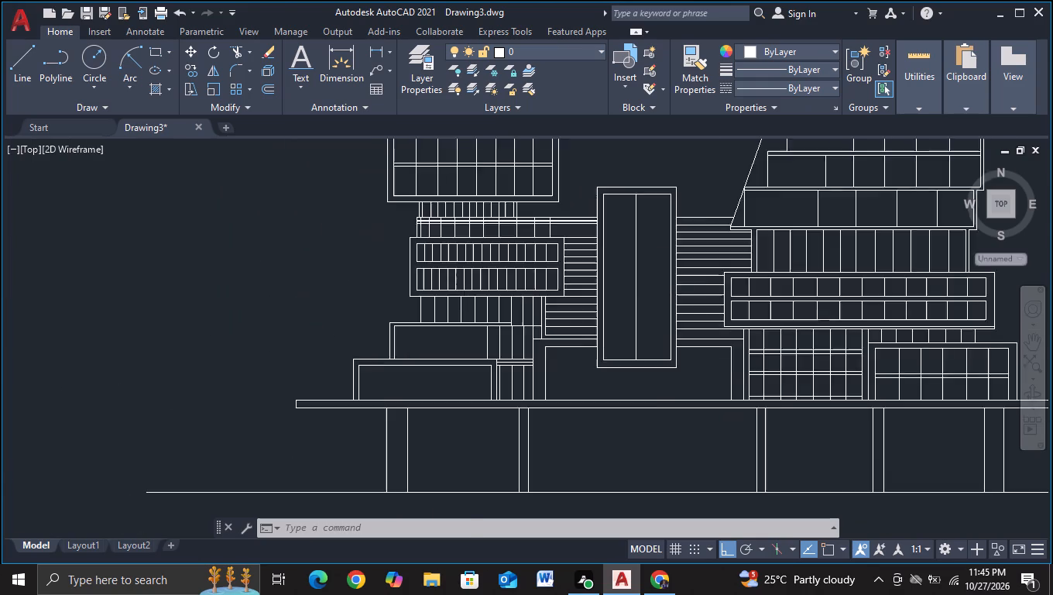
middle_drag(304, 321, 244, 232)
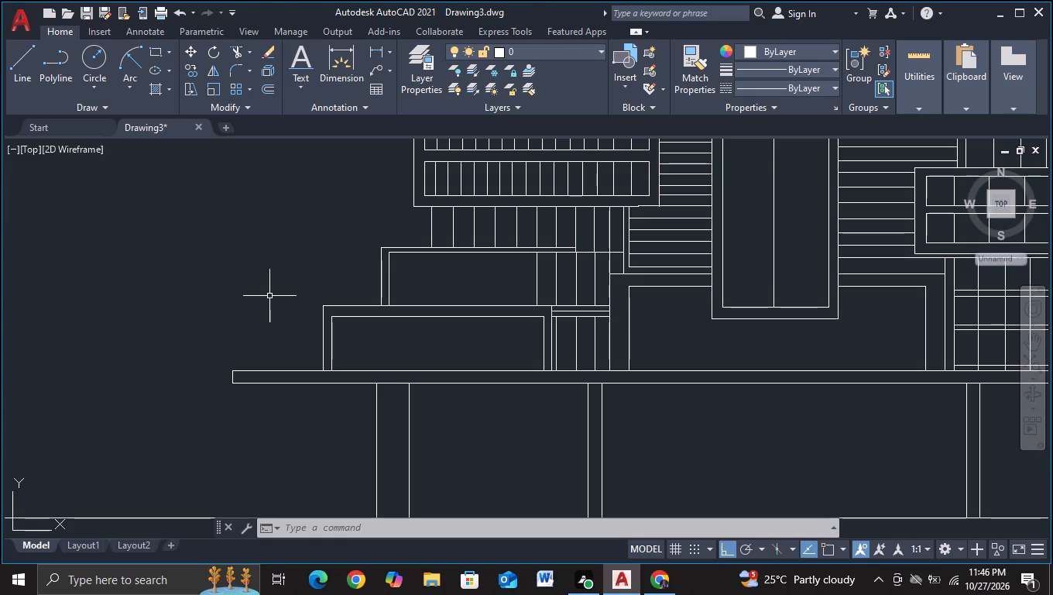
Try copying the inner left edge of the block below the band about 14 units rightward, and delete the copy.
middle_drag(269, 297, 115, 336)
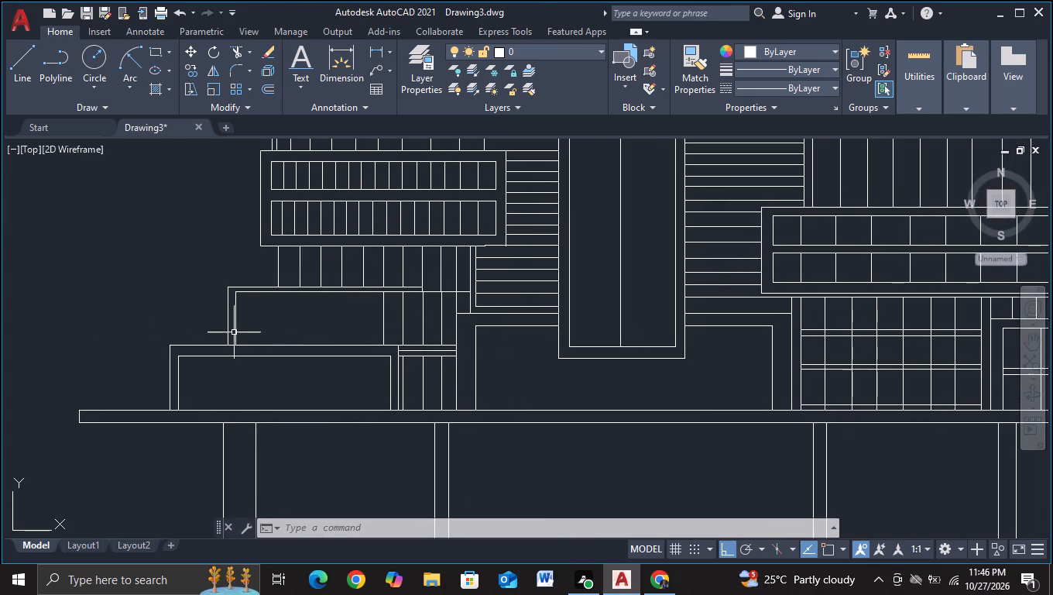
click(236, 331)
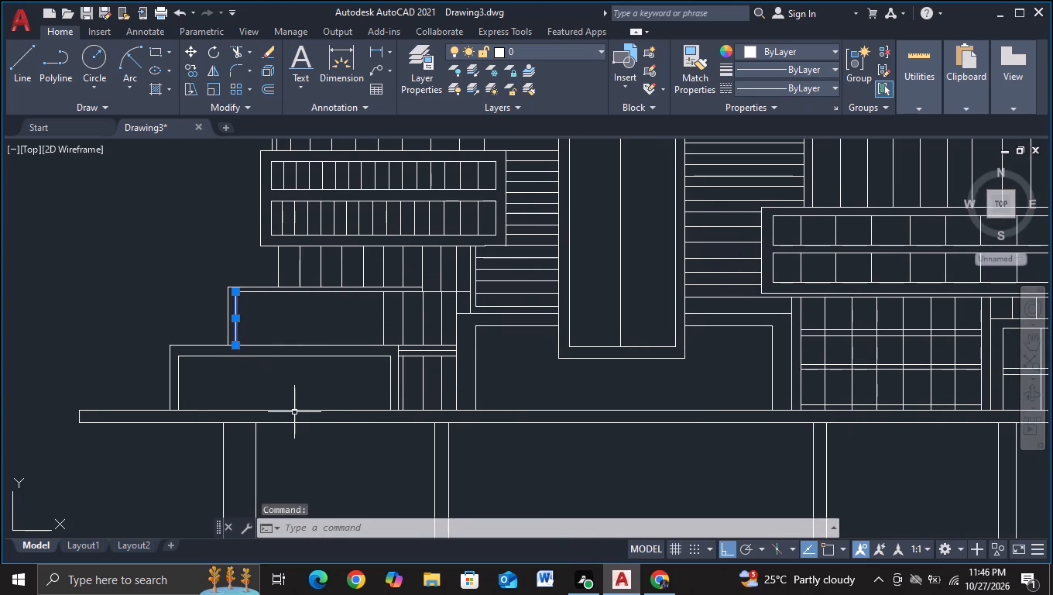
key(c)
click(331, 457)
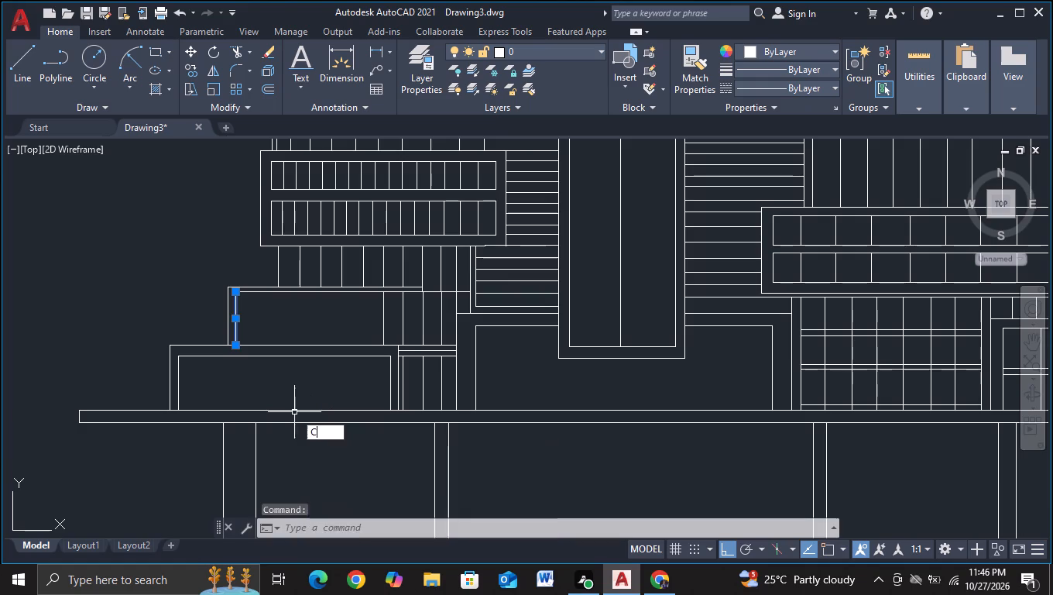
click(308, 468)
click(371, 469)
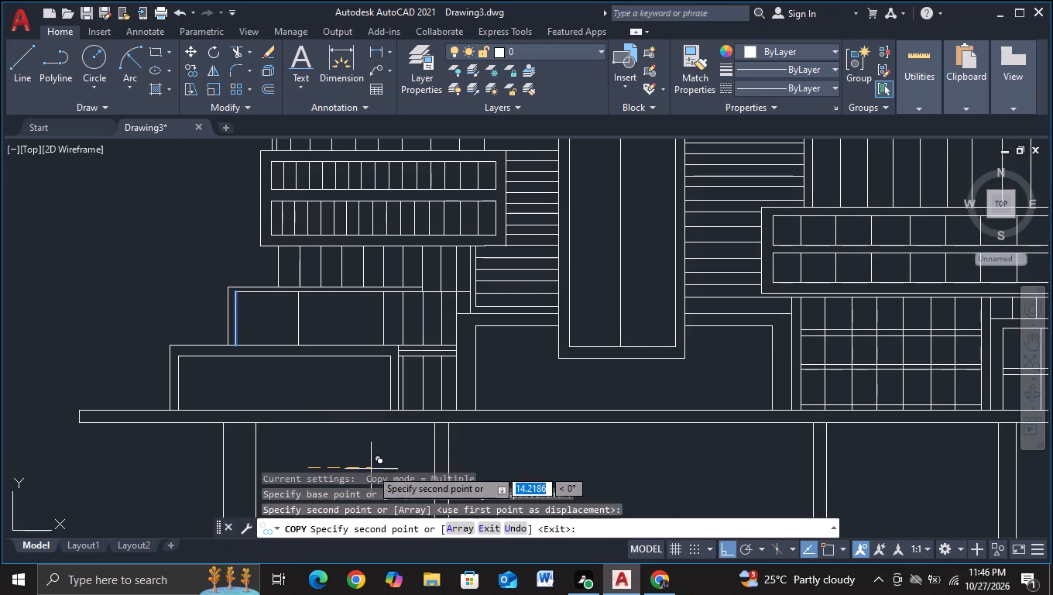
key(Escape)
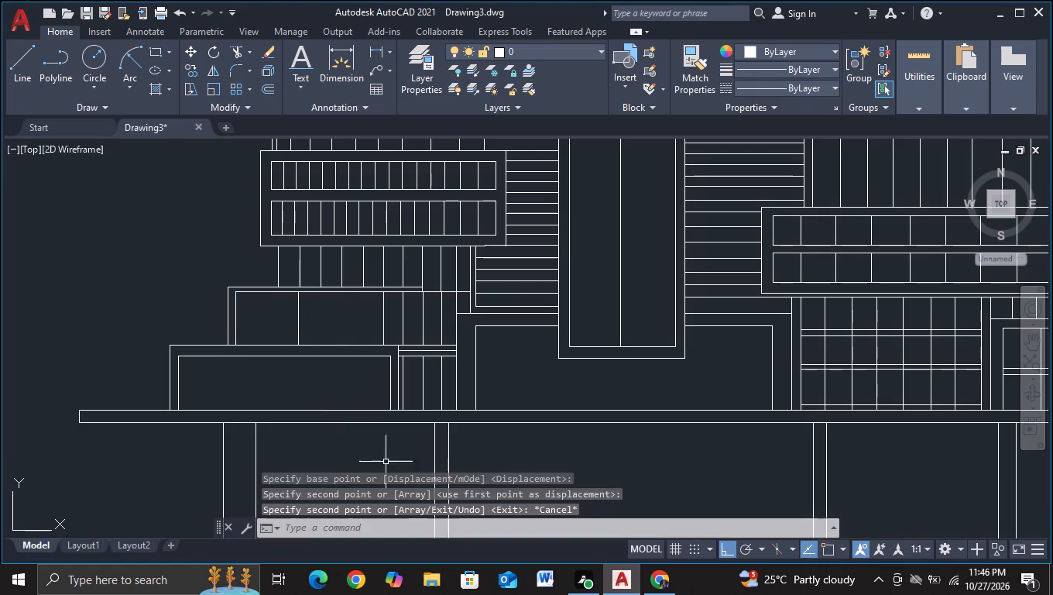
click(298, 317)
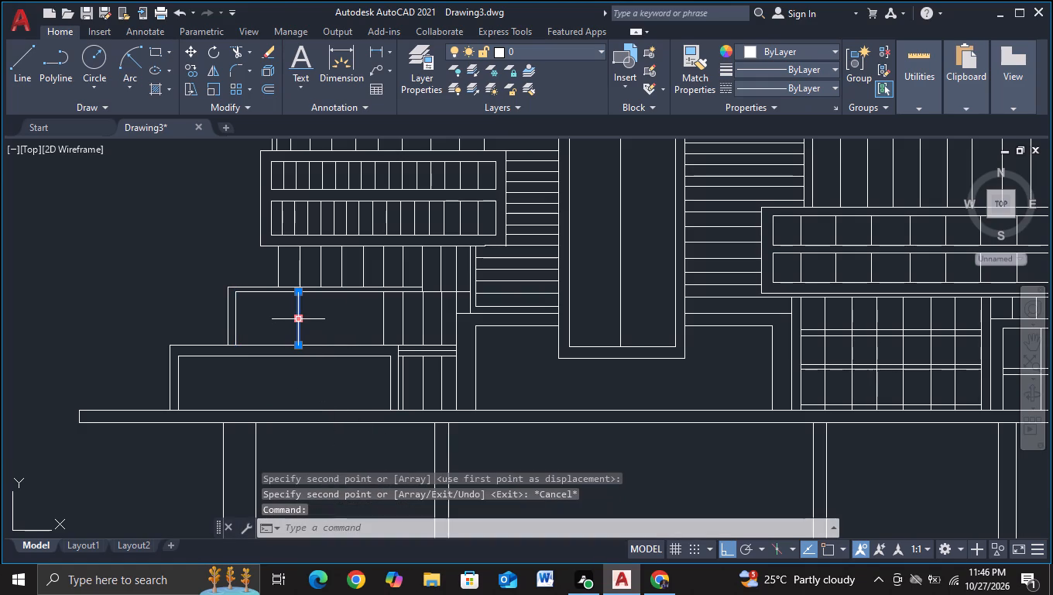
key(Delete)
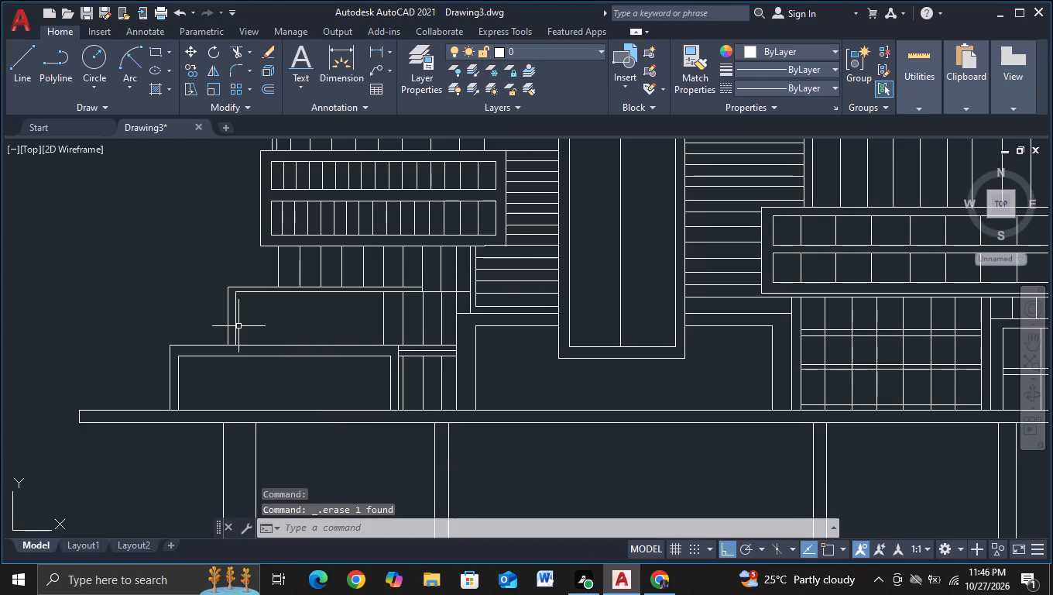
Copy the inner left edge of the block below the band rightward three times, at about 32, 21 and 11 units.
click(237, 328)
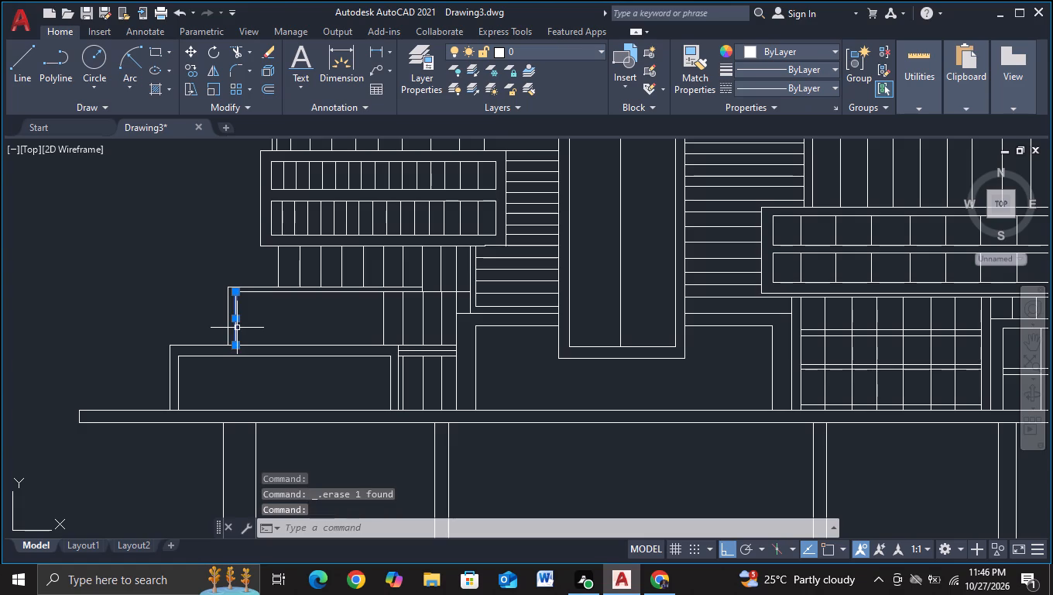
key(c)
click(287, 373)
click(268, 400)
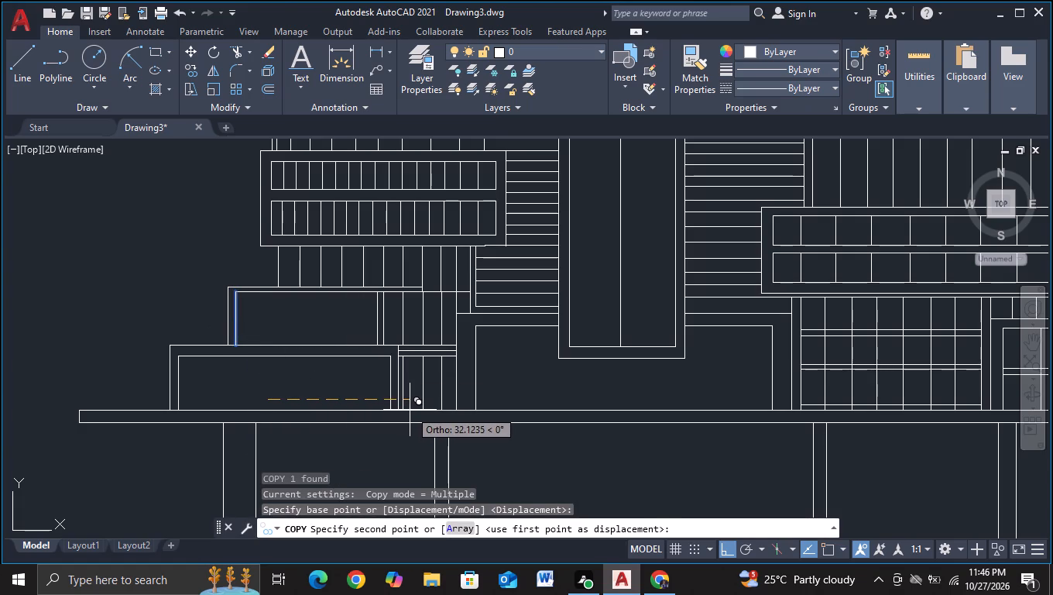
click(410, 410)
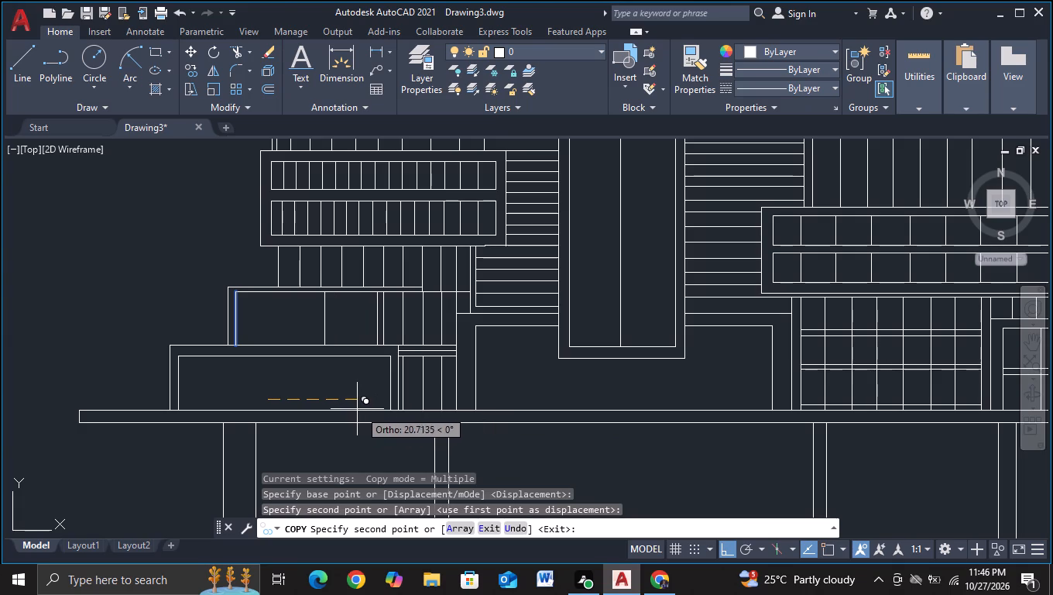
click(360, 410)
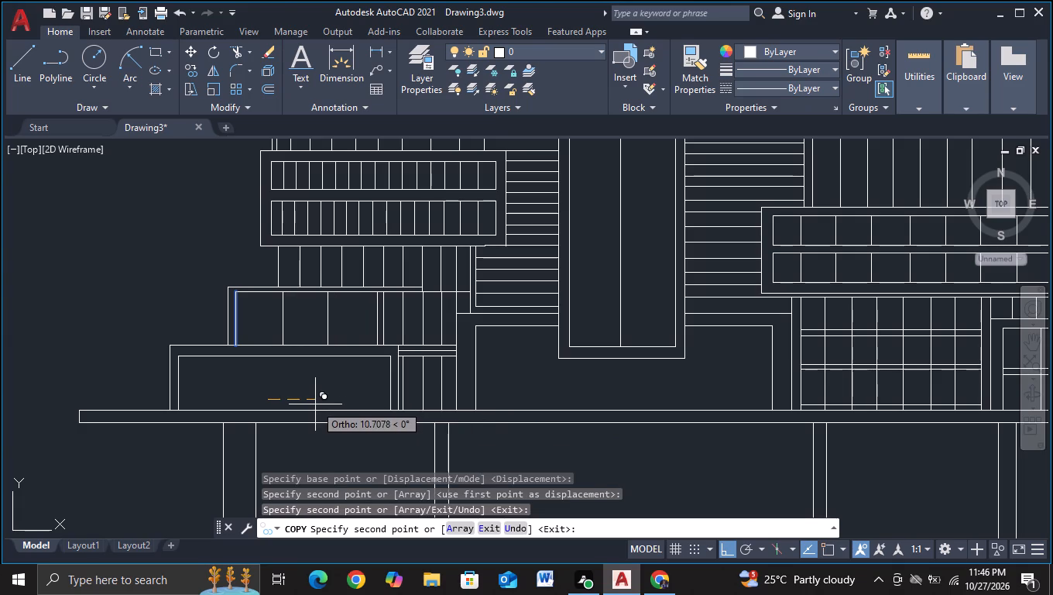
click(315, 404)
key(Escape)
Copy the inner left edge of the lowest left block rightward four times, at about 11, 24, 34 and 44 units.
middle_drag(315, 404, 323, 329)
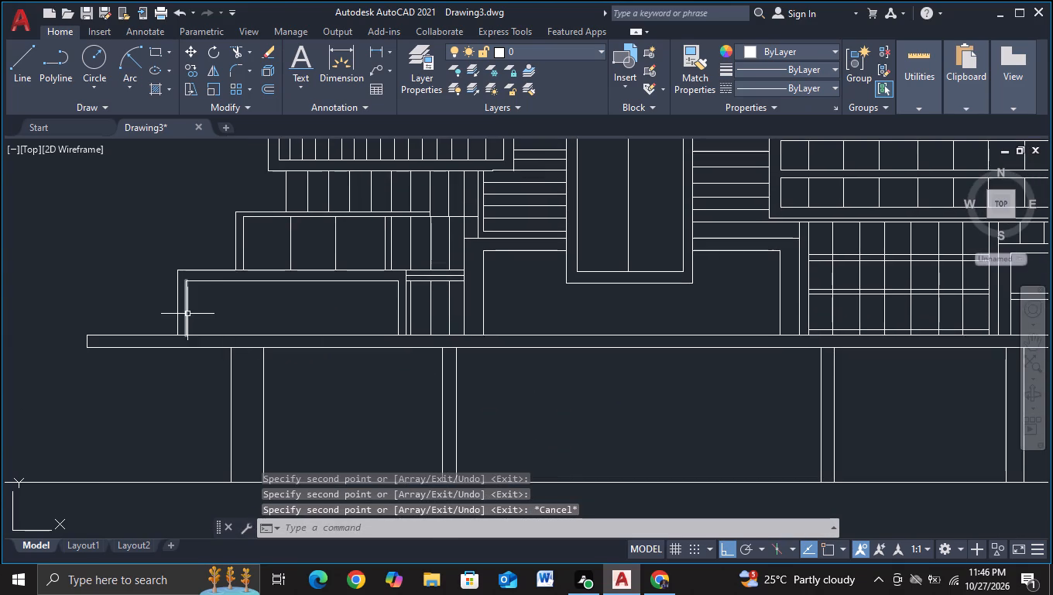
click(187, 314)
key(c)
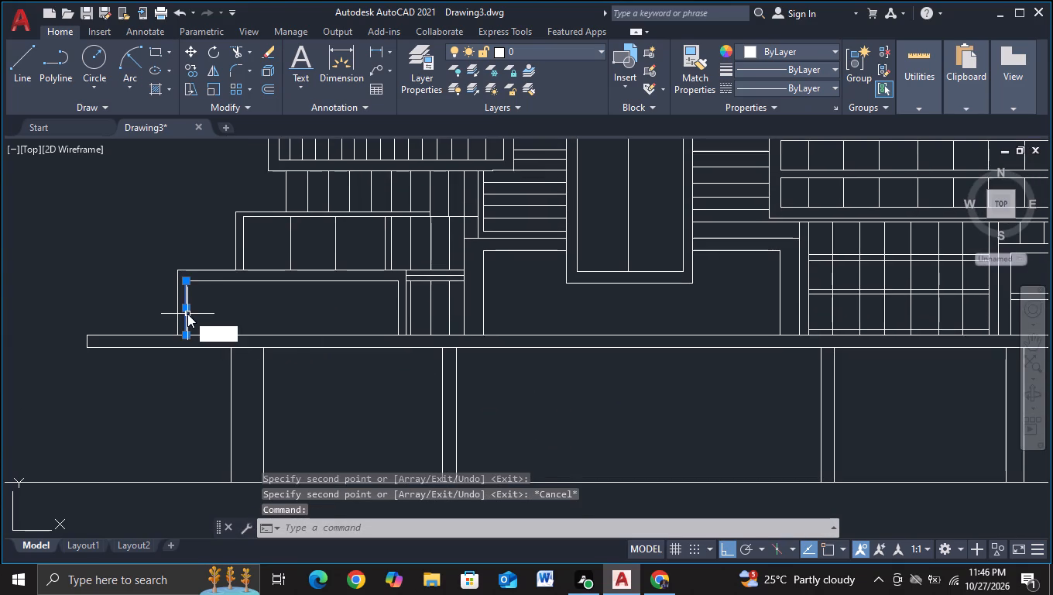
click(305, 363)
click(305, 376)
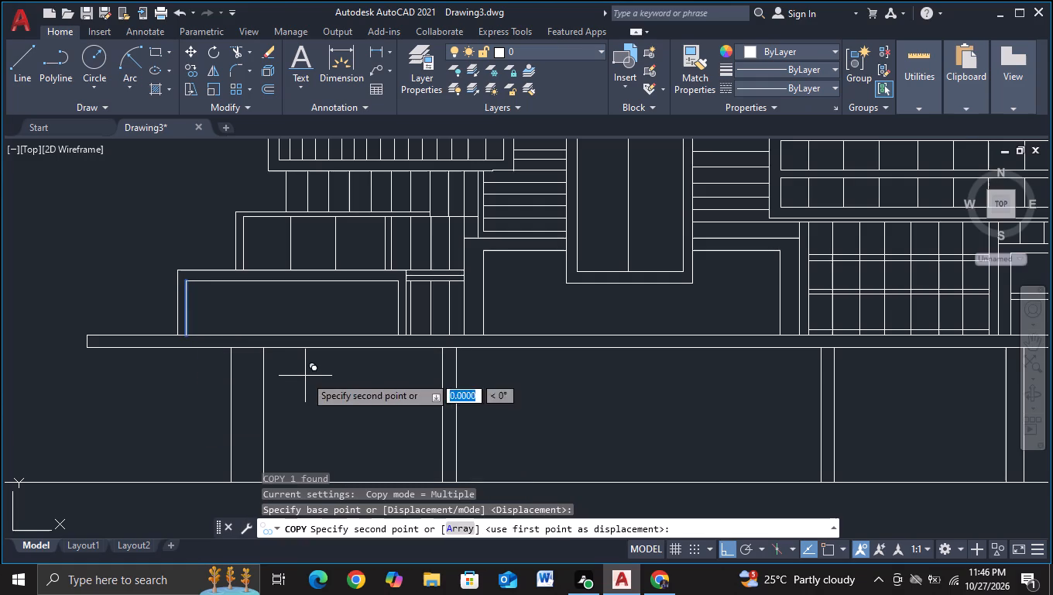
click(352, 378)
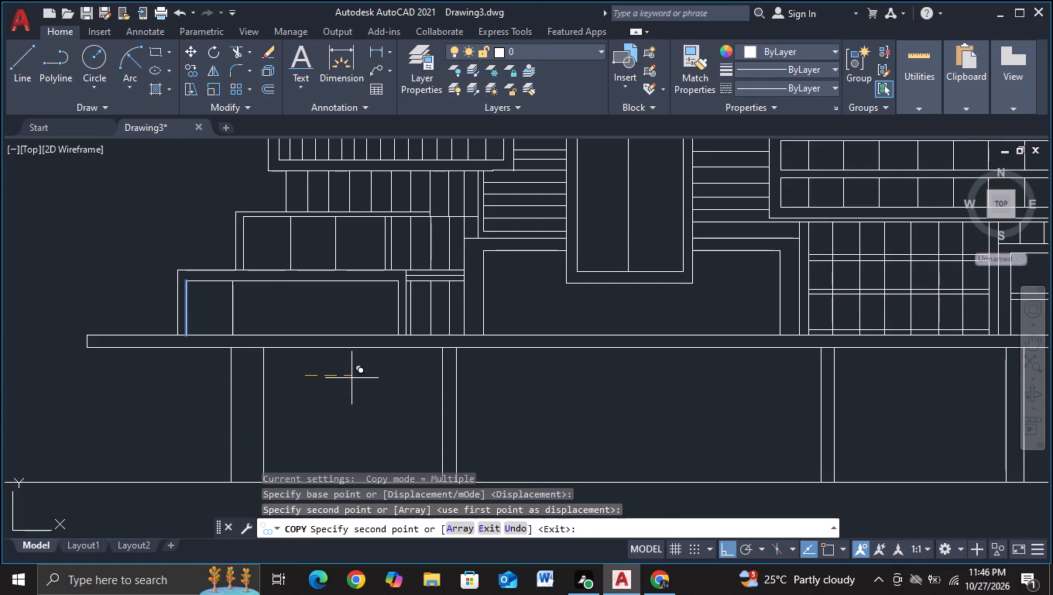
click(410, 391)
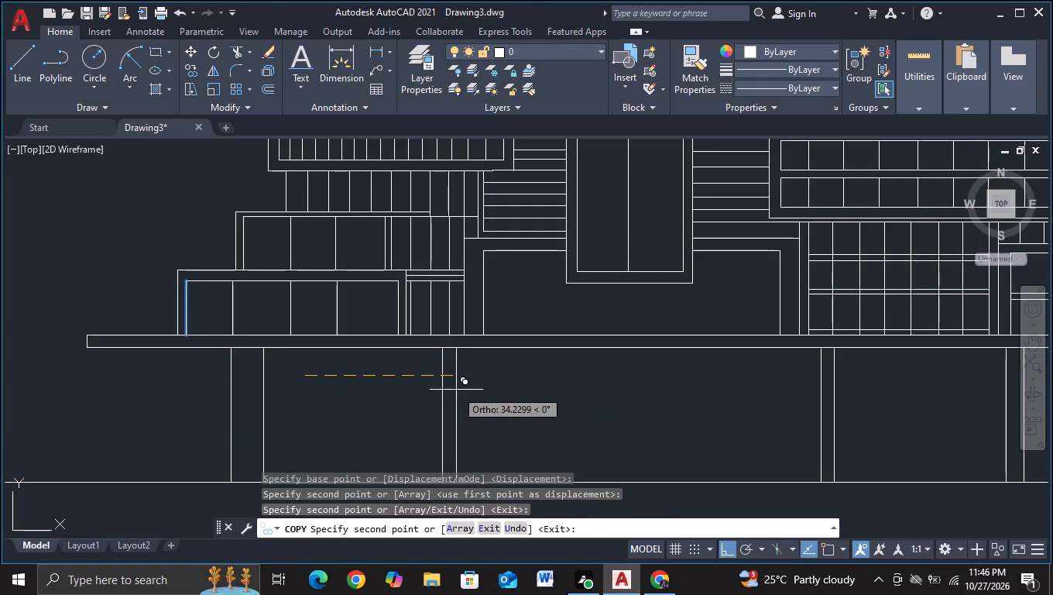
click(456, 390)
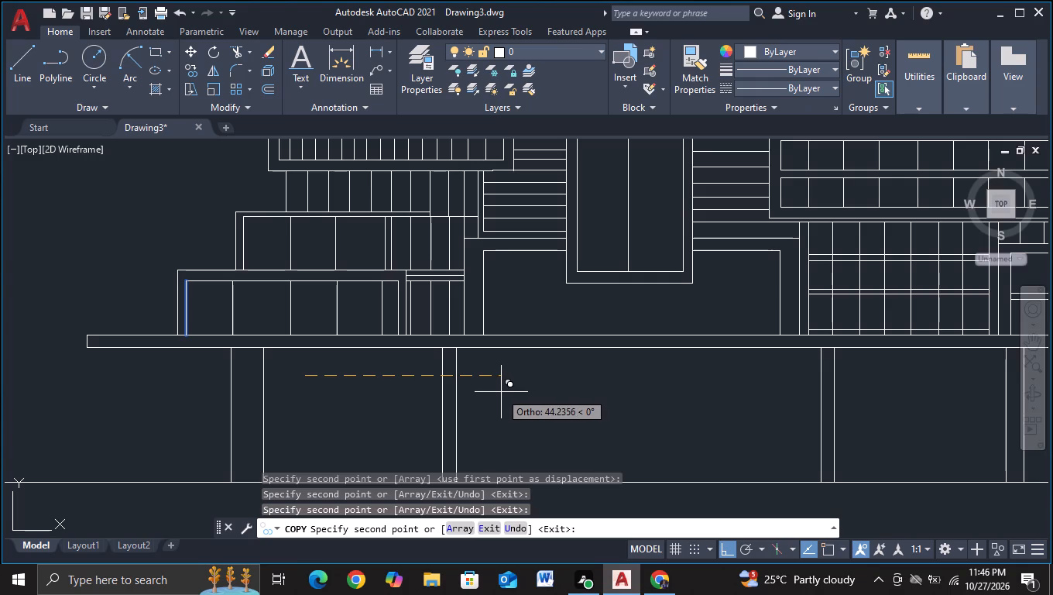
click(497, 391)
key(Escape)
Extend the leftmost divider of the narrow block beside the lowest left block up to the upper of its two horizontal lines.
scroll(381, 322, up, 1)
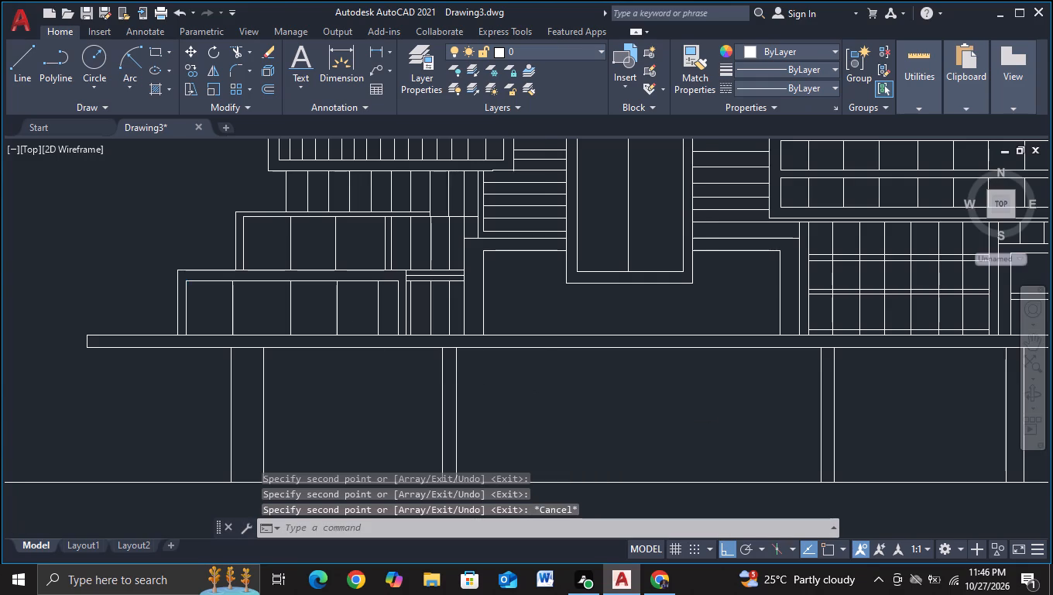
scroll(414, 293, up, 1)
middle_drag(421, 293, 297, 367)
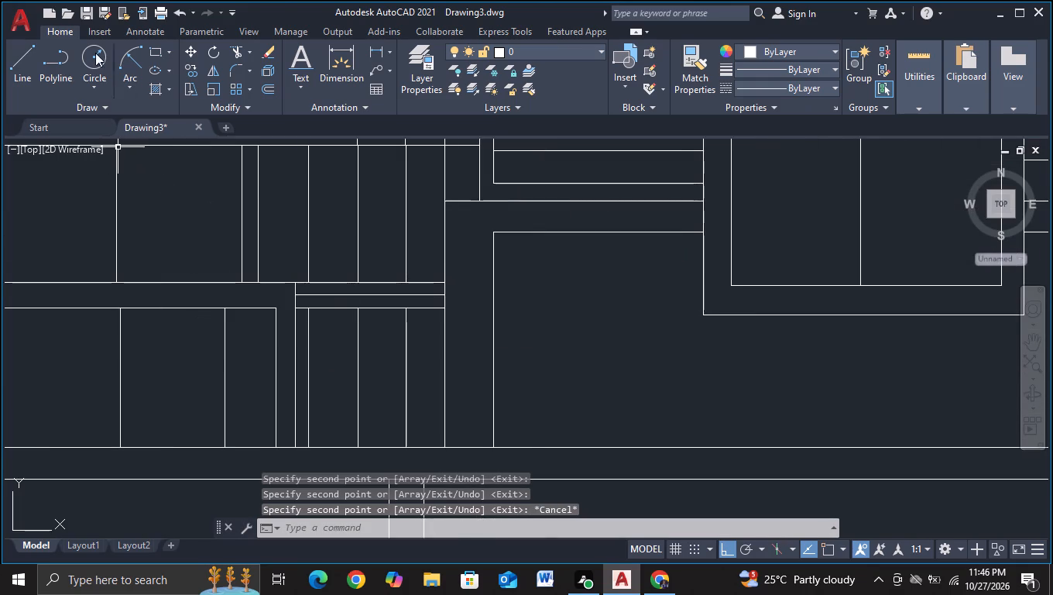
key(e)
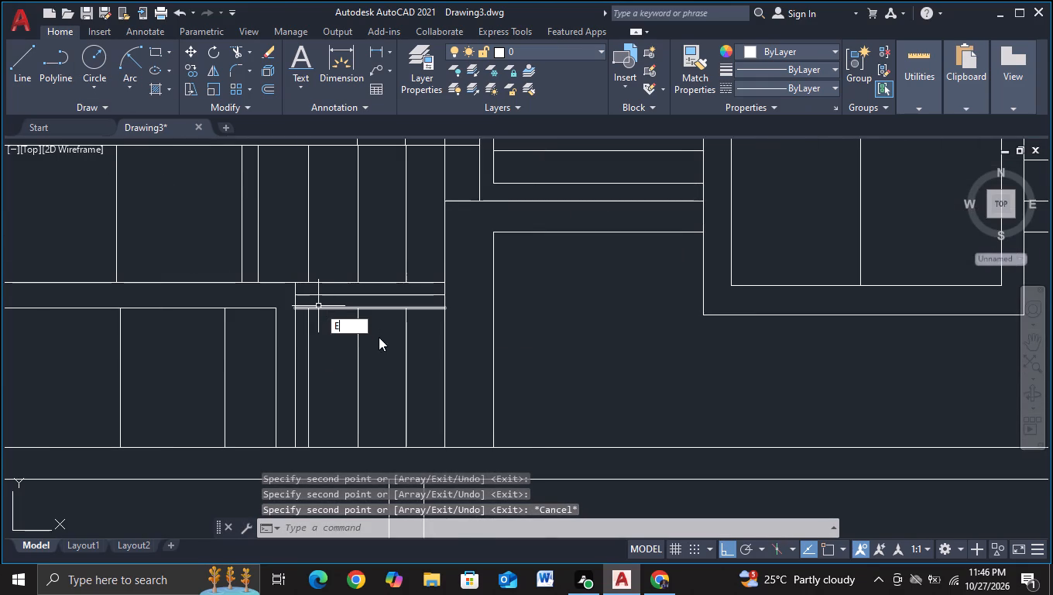
click(378, 353)
click(307, 315)
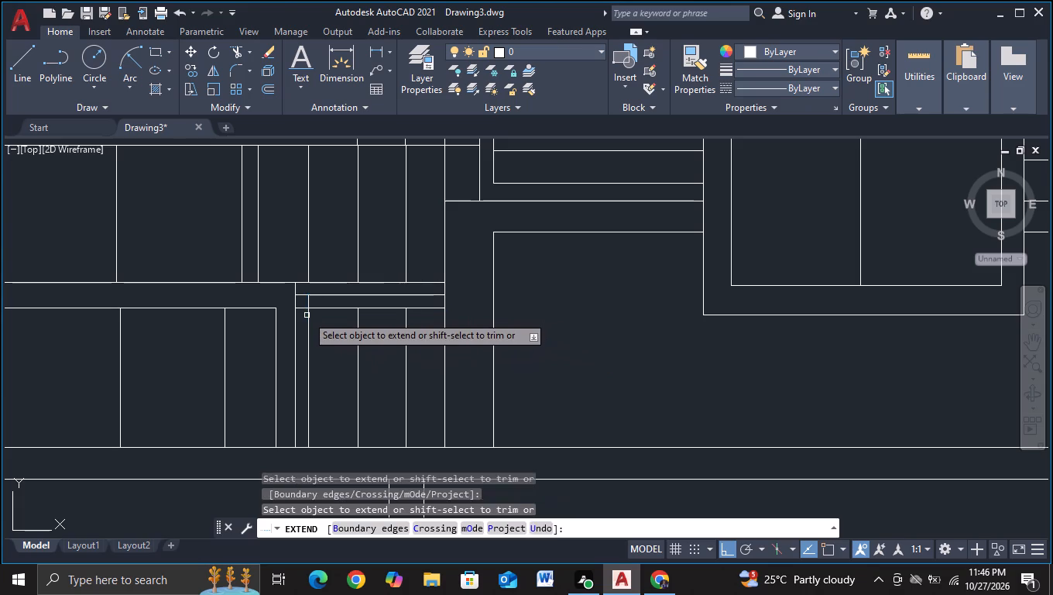
key(Escape)
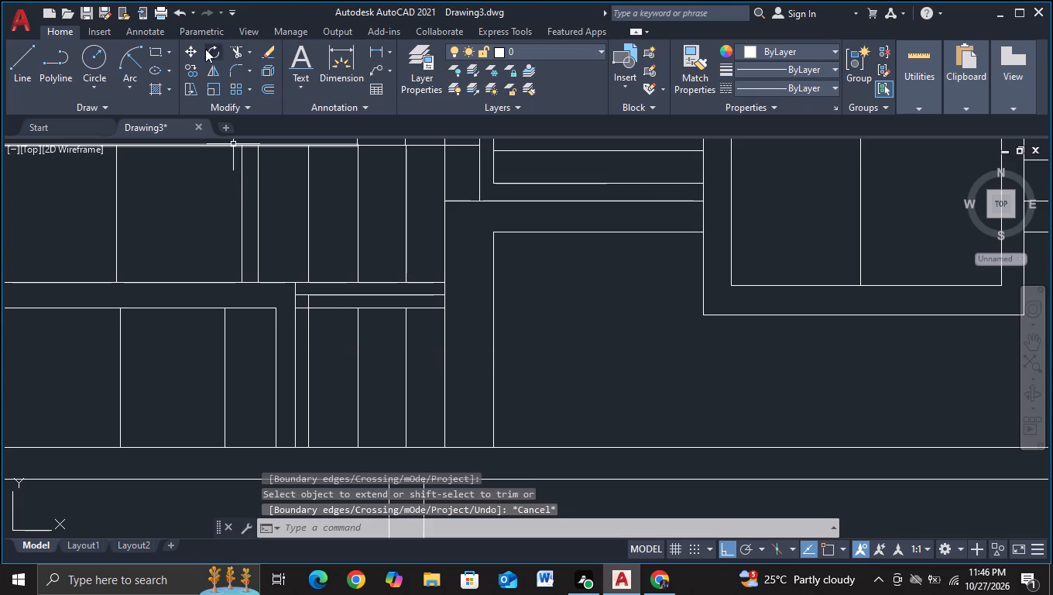
Trim both horizontal lines left of the narrow block's first divider, plus the divider's segment between those two lines.
click(234, 53)
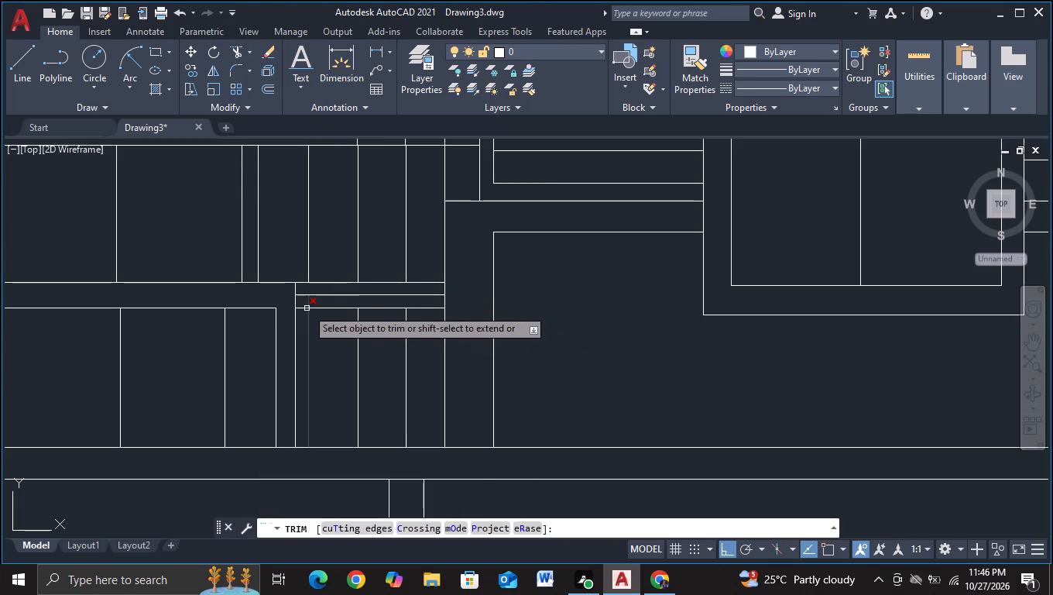
click(302, 308)
click(302, 297)
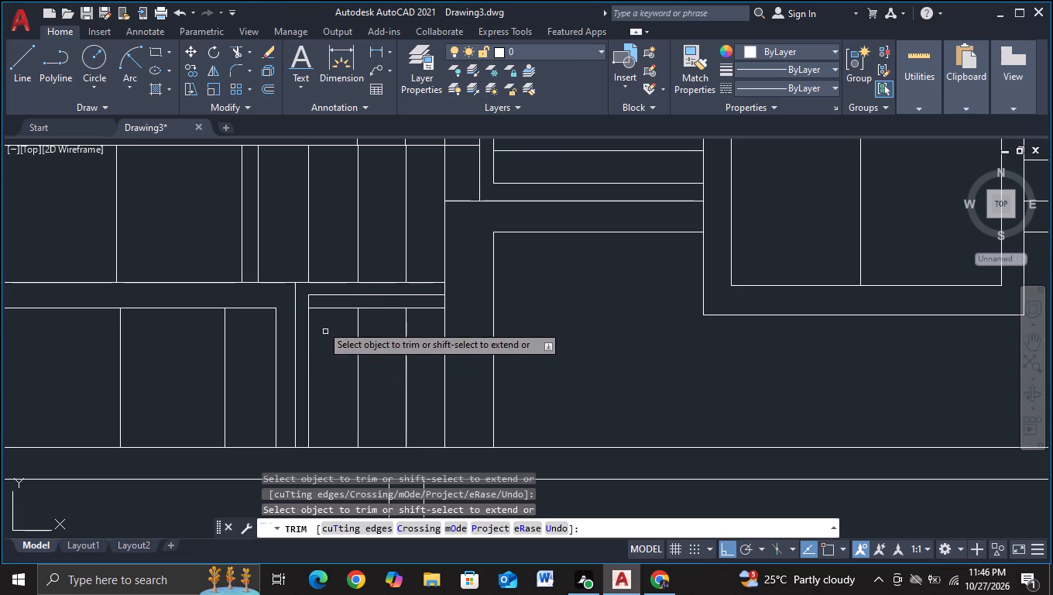
click(308, 301)
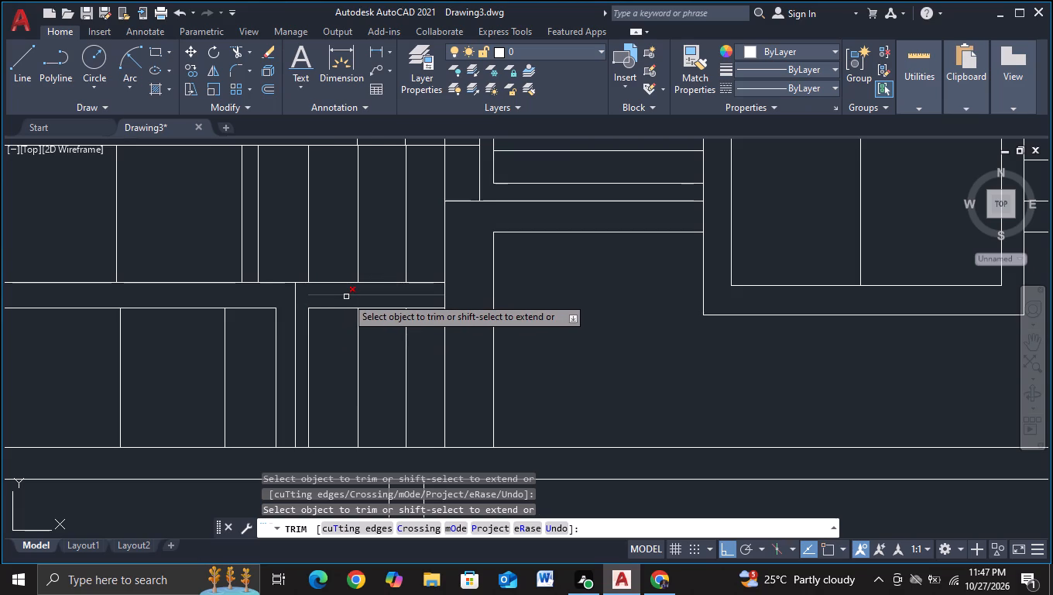
key(Escape)
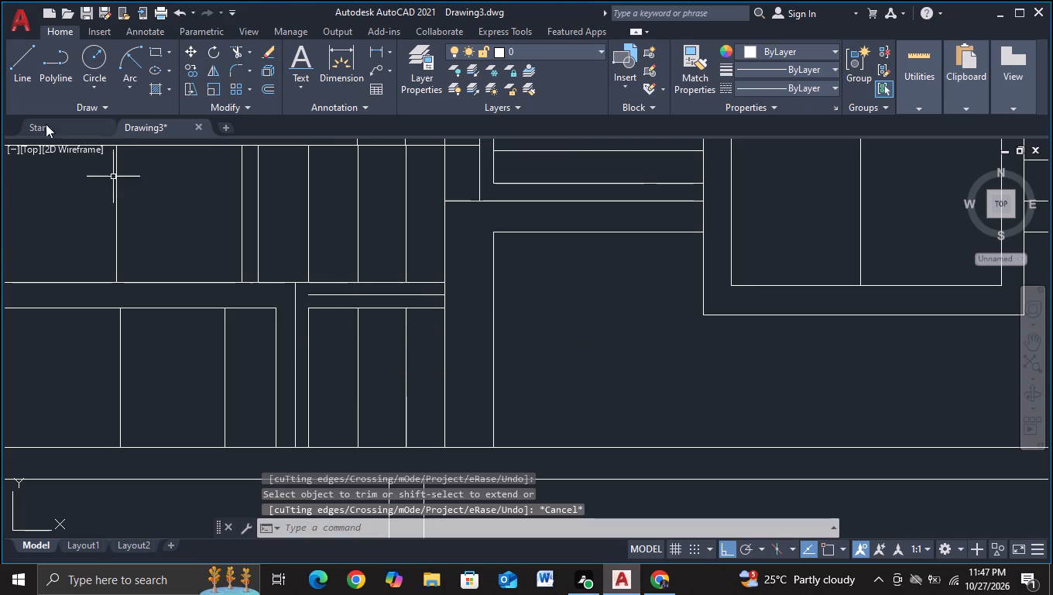
Draw a short vertical line with object snap joining the left ends of the narrow block's two horizontal lines.
click(25, 88)
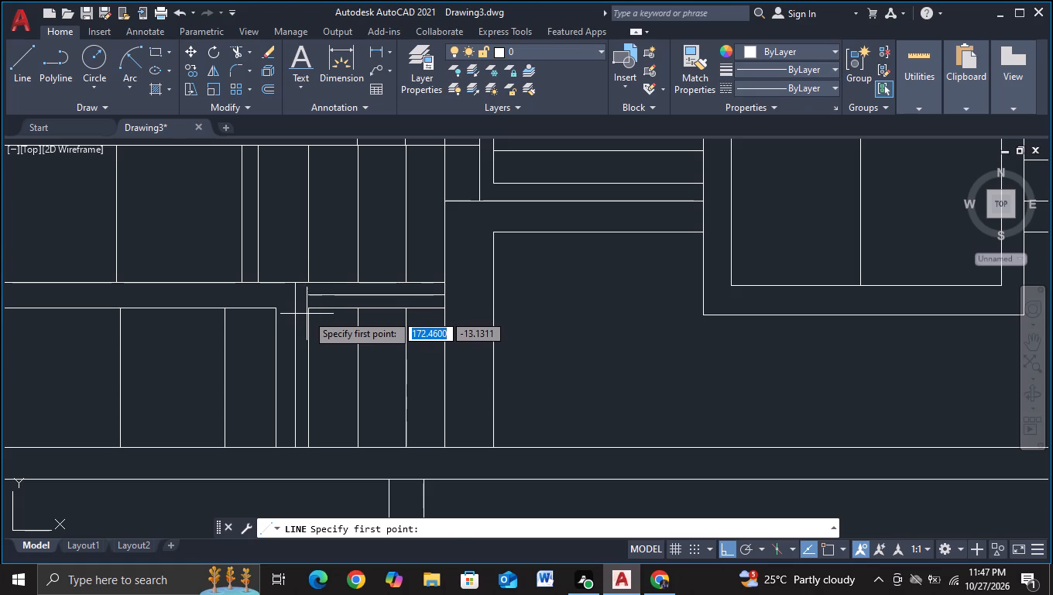
key(F3)
click(307, 314)
click(307, 299)
key(Escape)
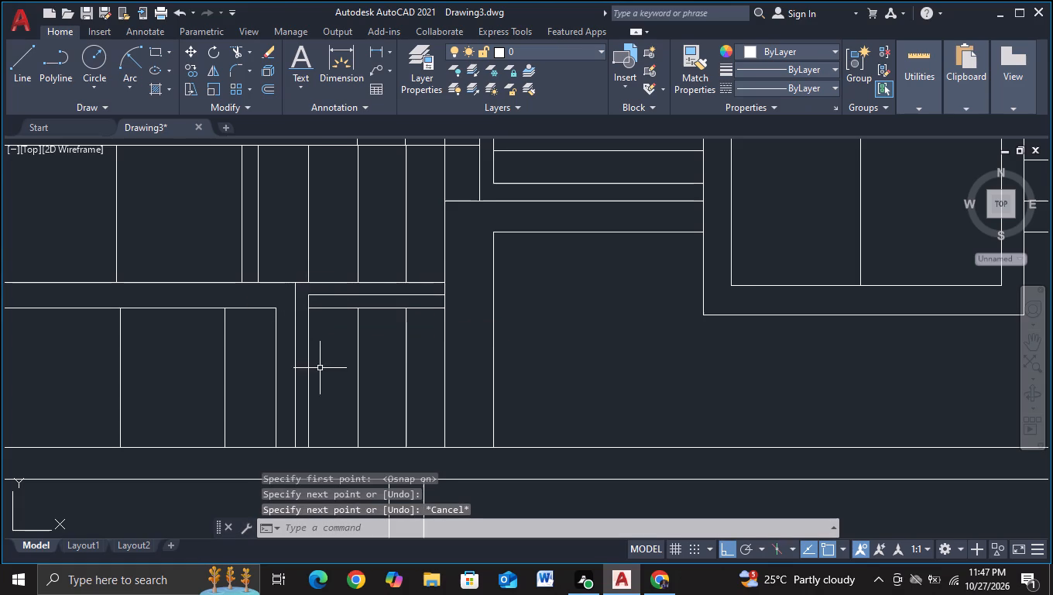
Review the whole elevation for areas that still lack detail lines.
scroll(320, 368, down, 1)
middle_drag(321, 369, 322, 340)
scroll(412, 340, down, 1)
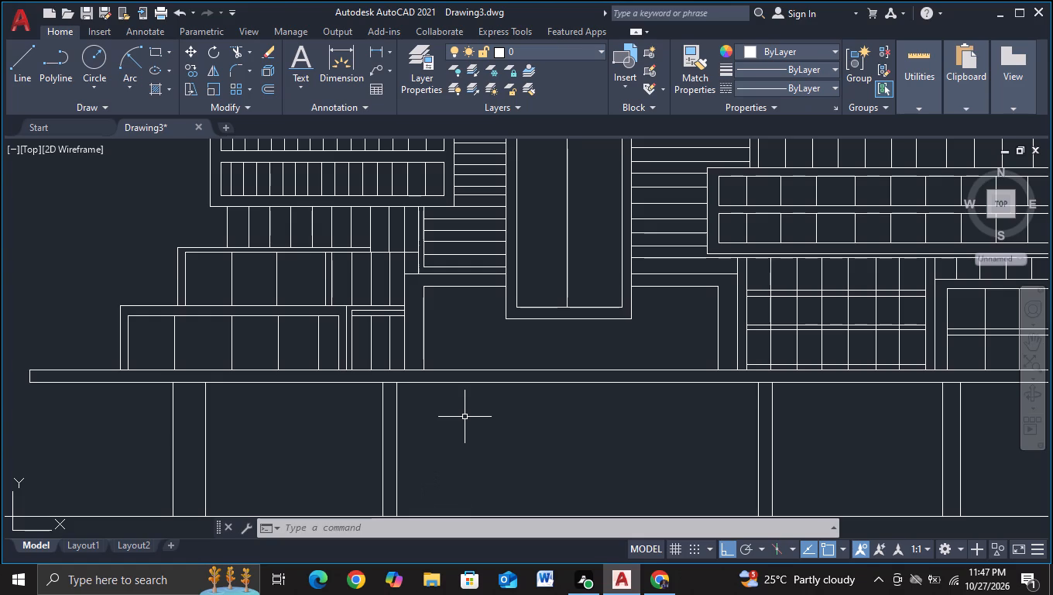
scroll(465, 418, down, 2)
middle_drag(483, 435, 327, 428)
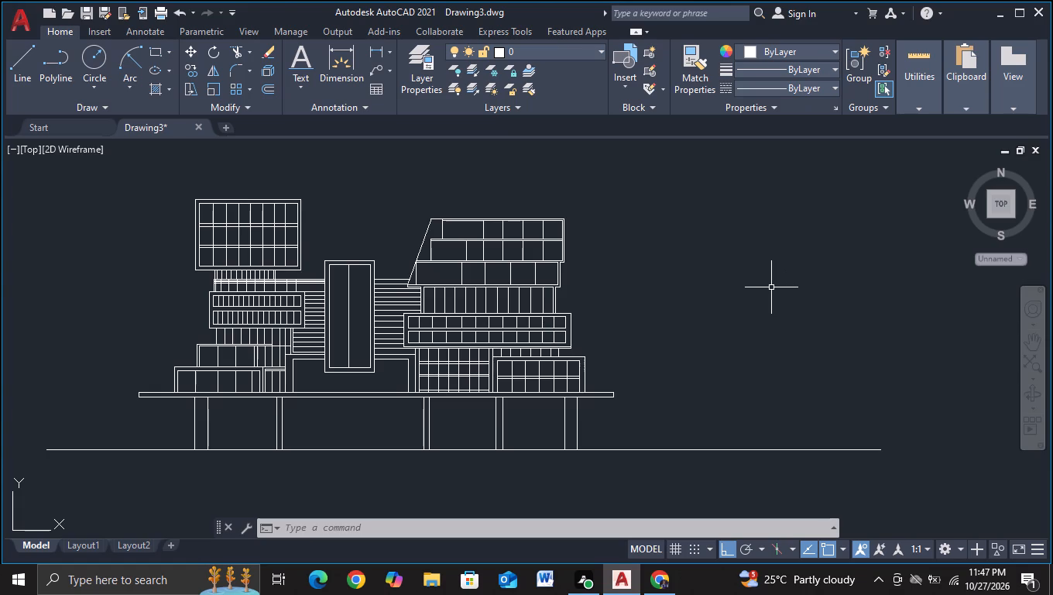
middle_drag(766, 293, 785, 273)
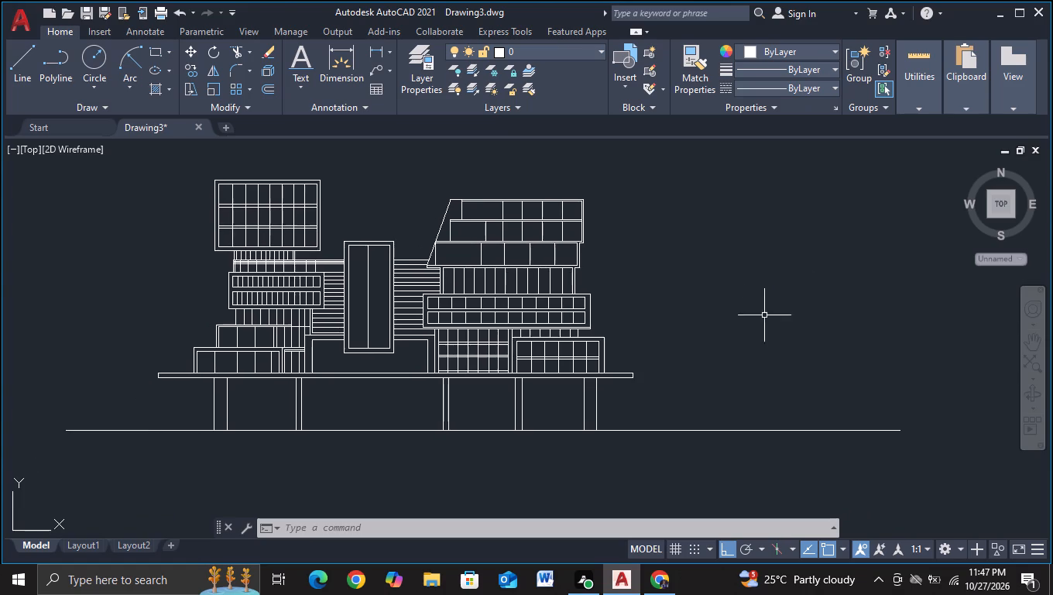
middle_drag(764, 319, 773, 306)
middle_drag(756, 326, 771, 277)
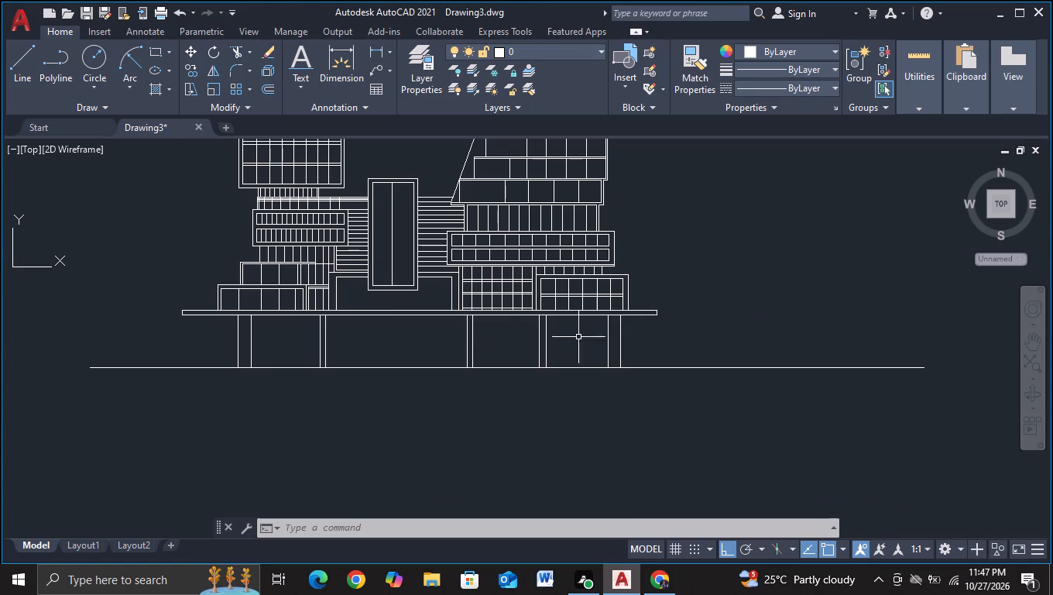
Draw a line about 20 units left from the central tower's outer edge, level with its inner bottom edge, and trim it at the opening's inner edge.
scroll(386, 308, up, 2)
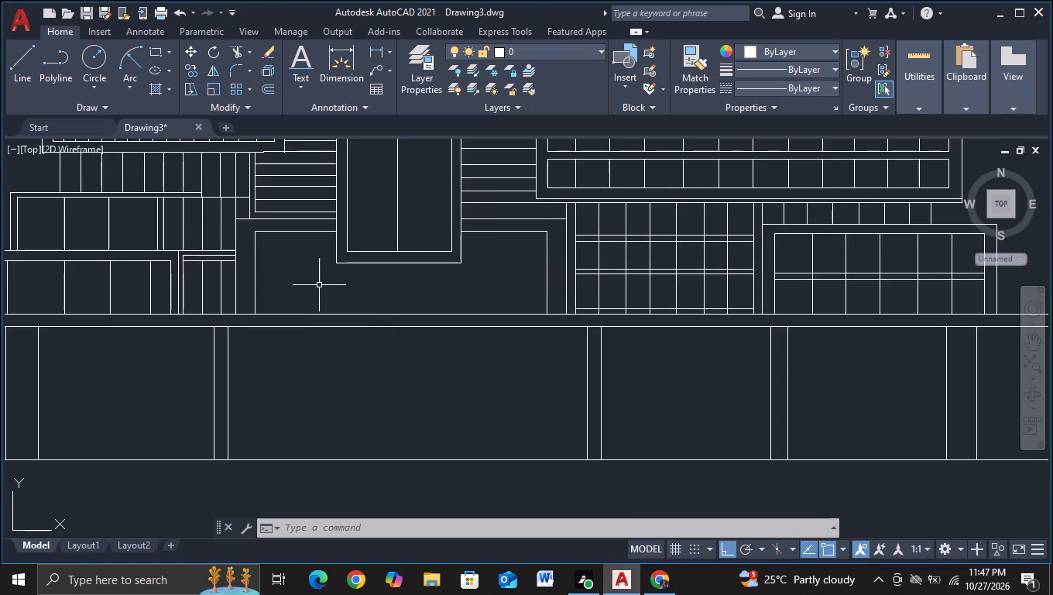
middle_drag(319, 285, 319, 310)
scroll(318, 312, up, 1)
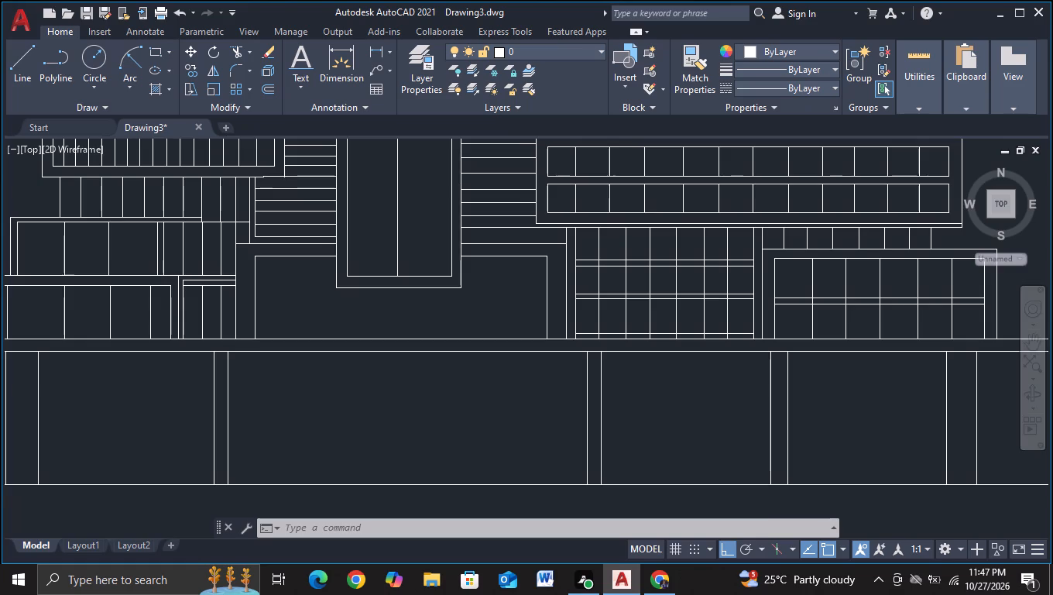
middle_click(318, 312)
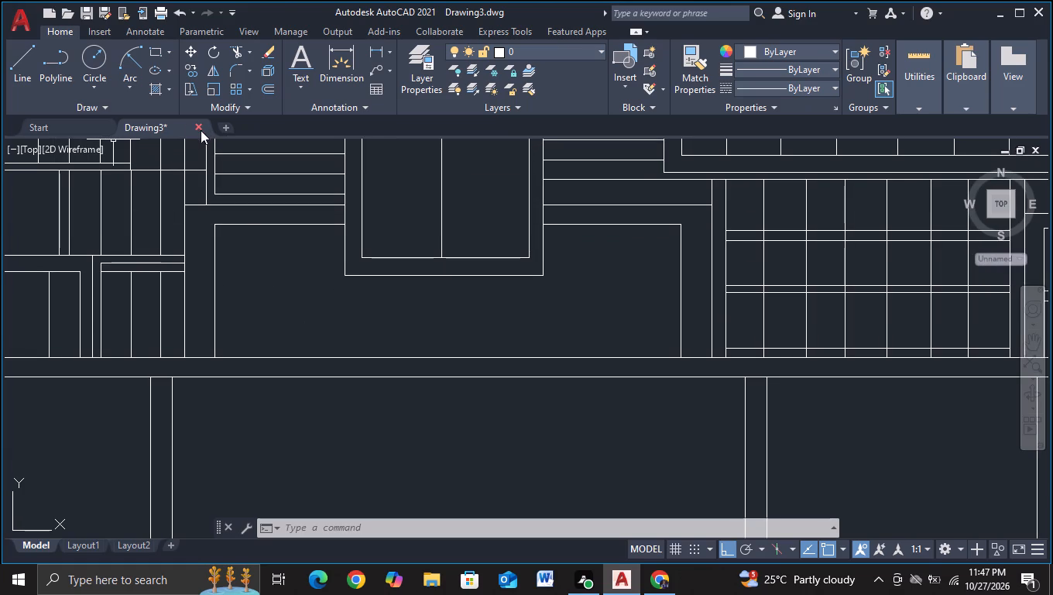
click(5, 75)
key(F3)
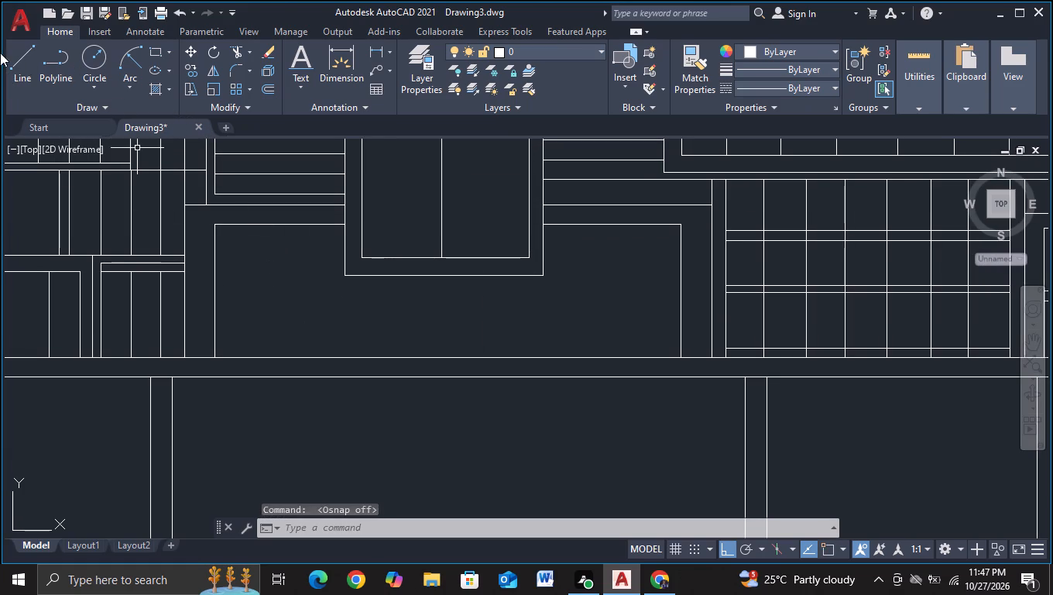
click(21, 70)
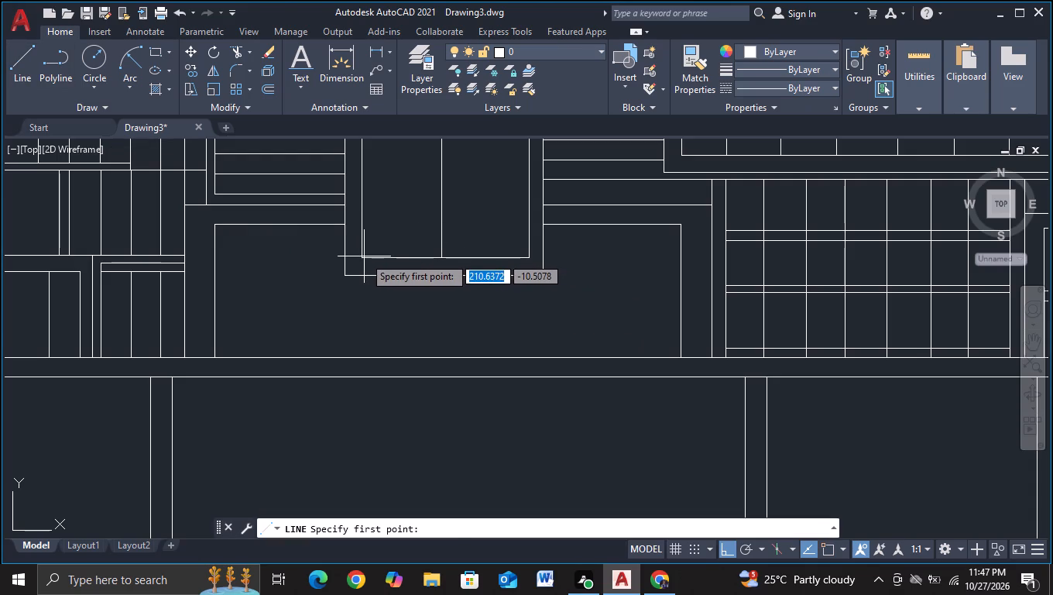
key(F3)
click(342, 257)
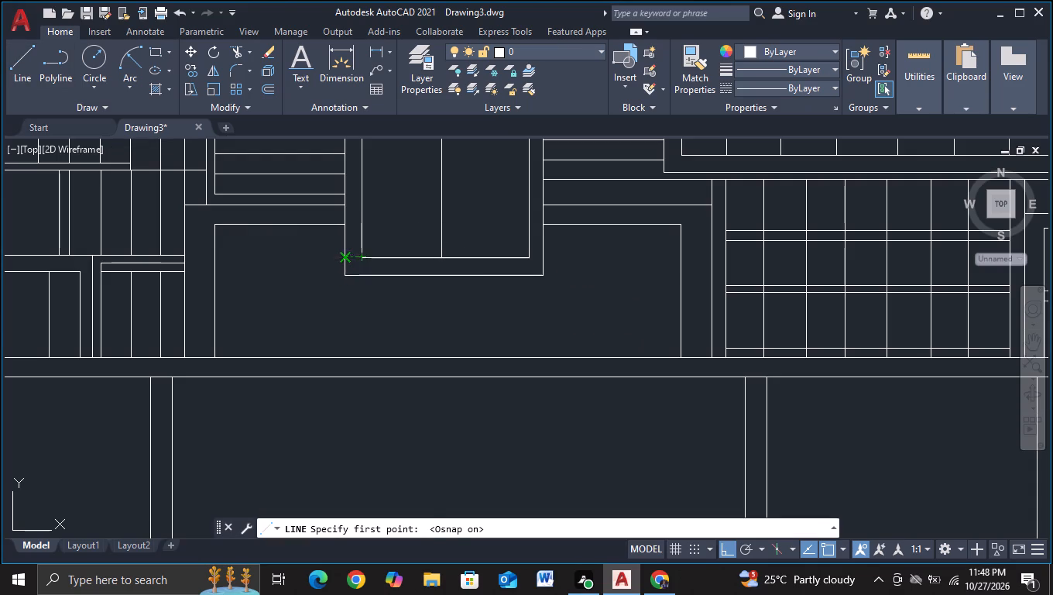
scroll(204, 264, up, 1)
click(204, 264)
key(Escape)
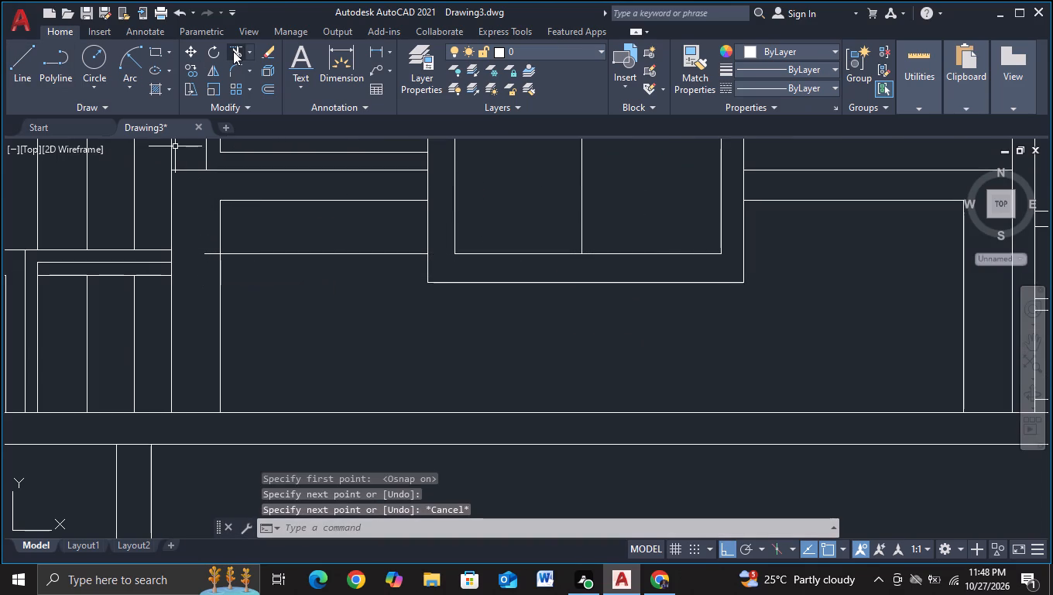
click(233, 51)
click(210, 254)
key(Escape)
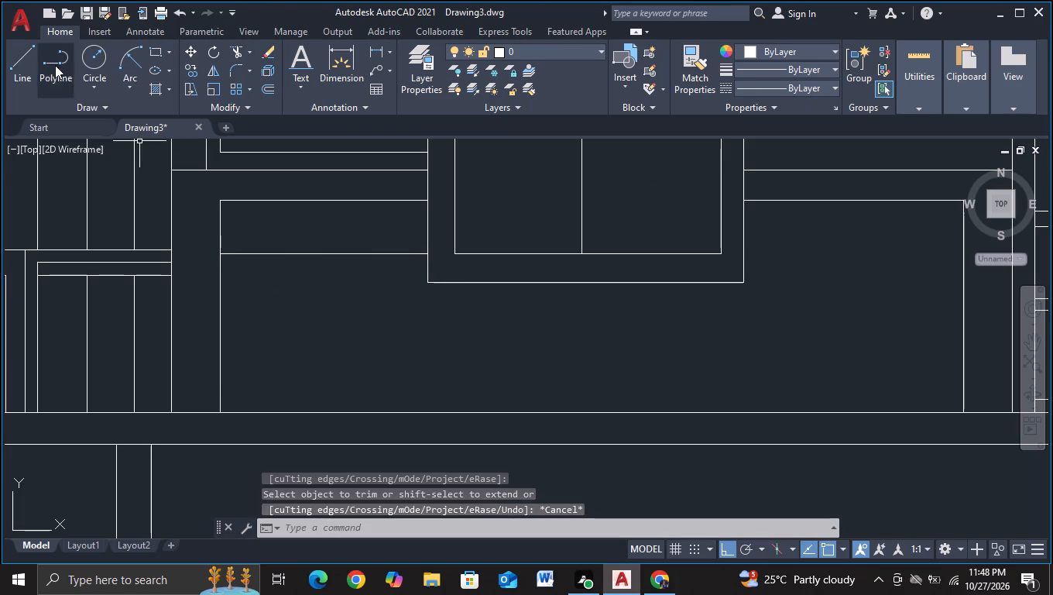
Draw a matching horizontal line rightward from the central tower's outer right edge, and trim it at the opening's inner right edge.
click(30, 77)
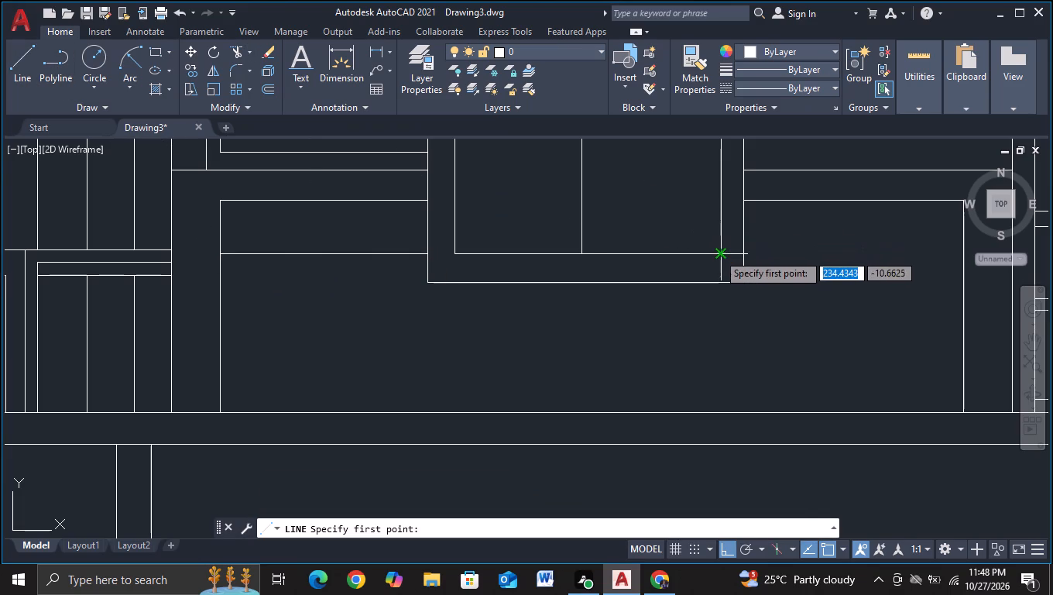
click(745, 253)
middle_drag(745, 253, 214, 242)
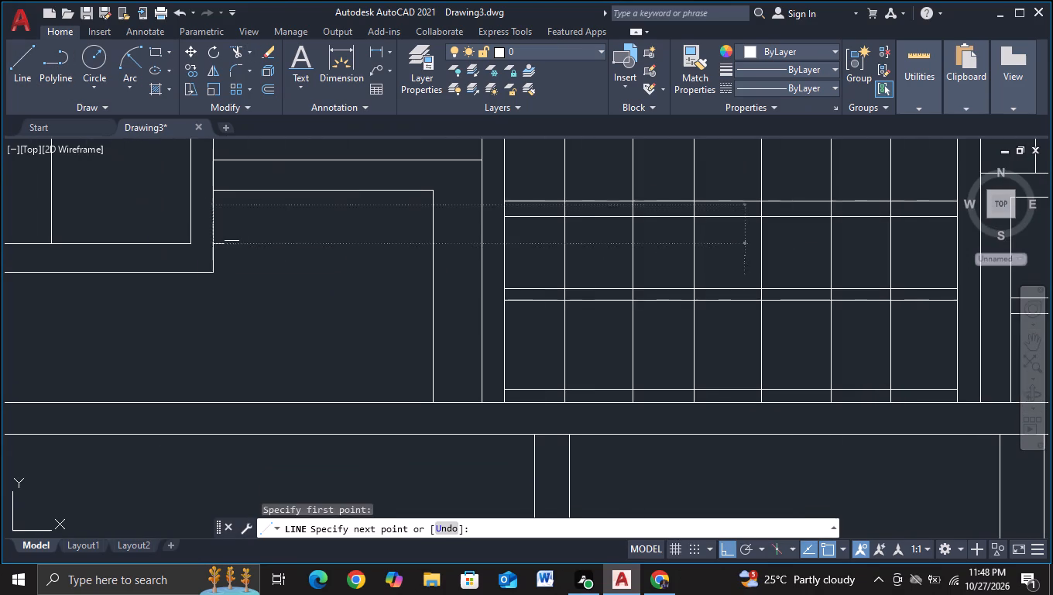
click(449, 236)
key(Escape)
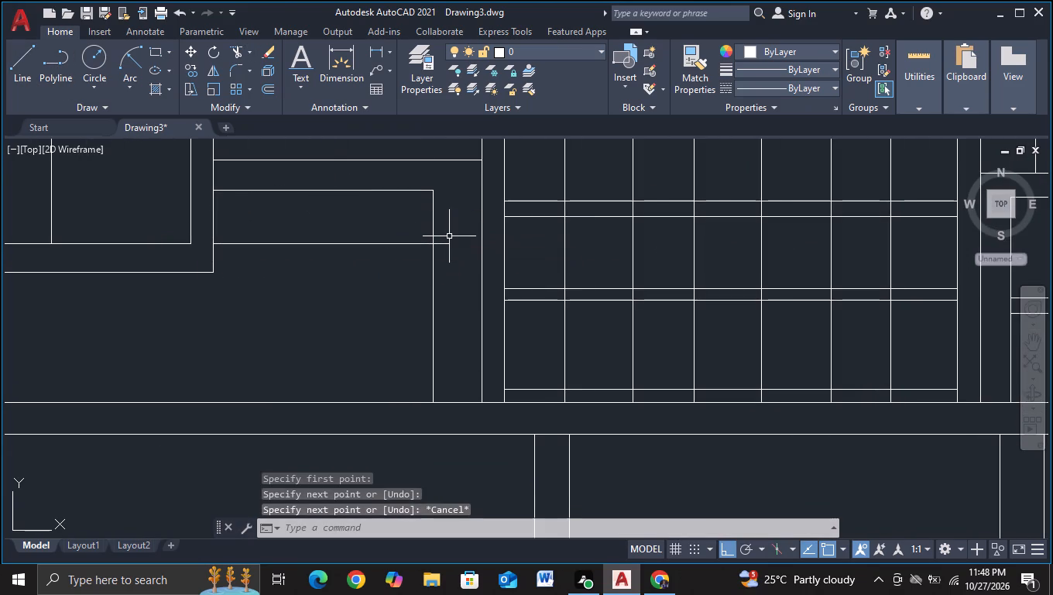
click(236, 54)
click(445, 239)
click(440, 273)
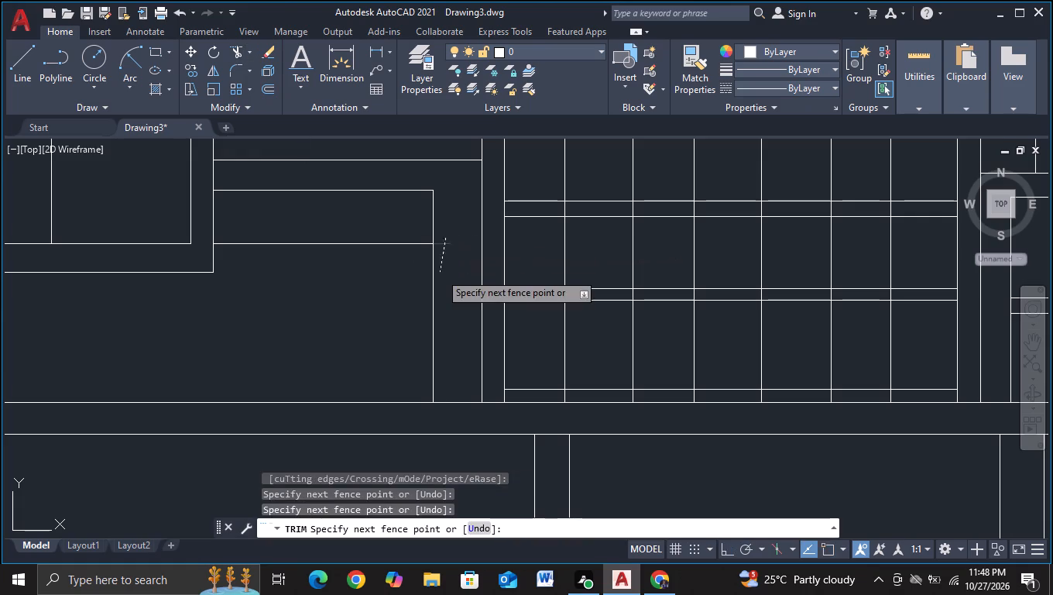
key(Escape)
scroll(324, 278, down, 1)
middle_drag(324, 300, 461, 265)
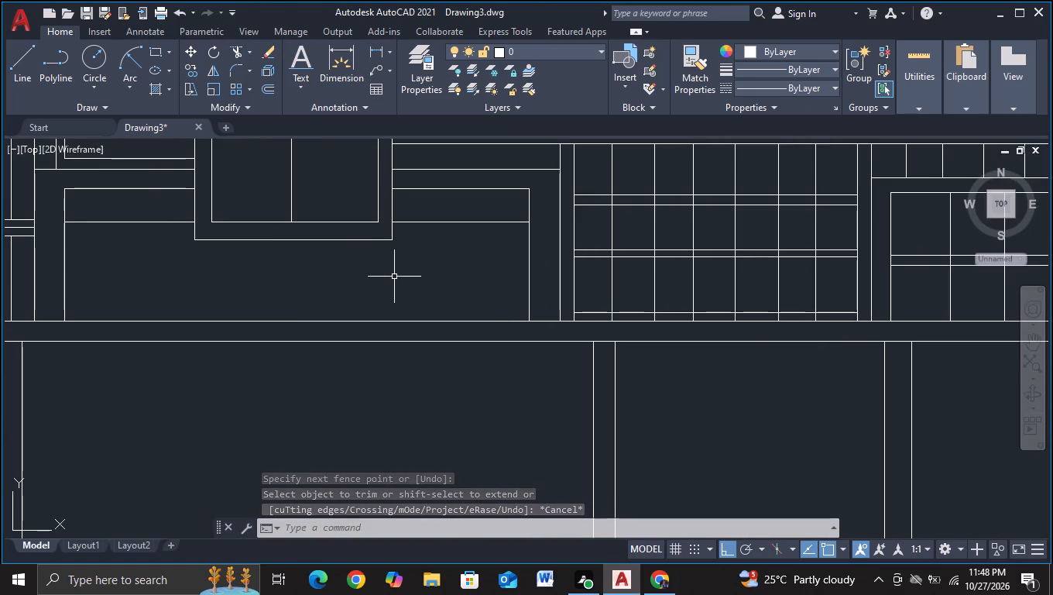
Copy the two horizontal lines beside the central tower's base a short distance downward to double each of them.
scroll(324, 275, up, 1)
middle_drag(233, 264, 484, 341)
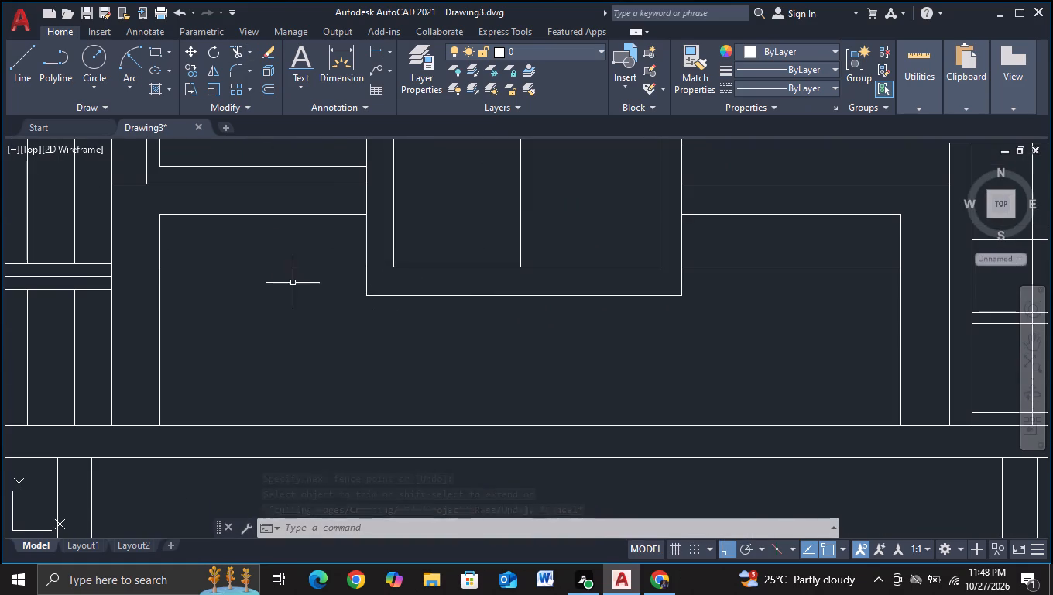
click(285, 267)
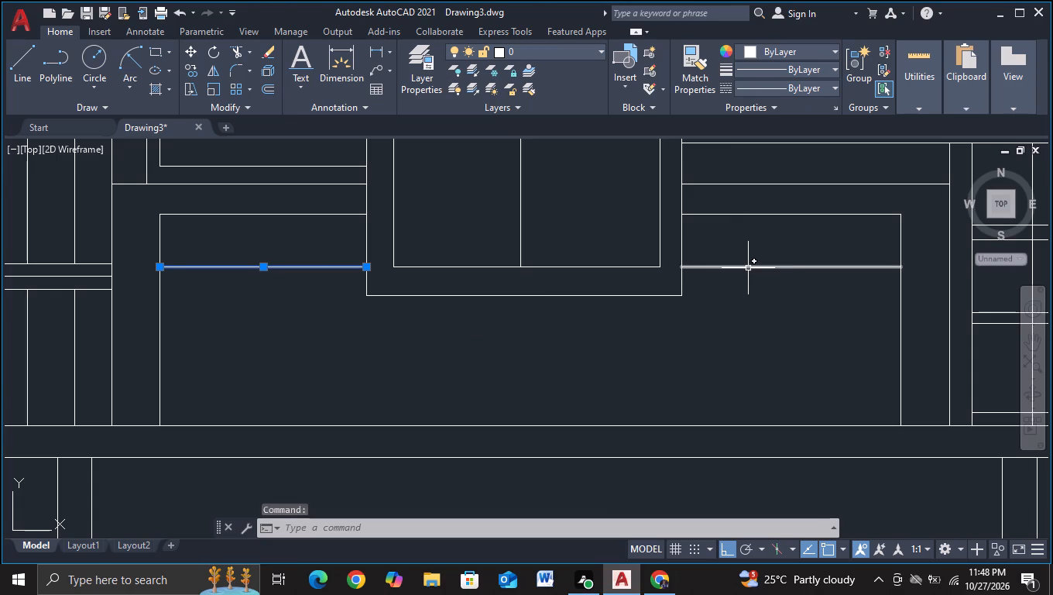
click(748, 268)
key(c)
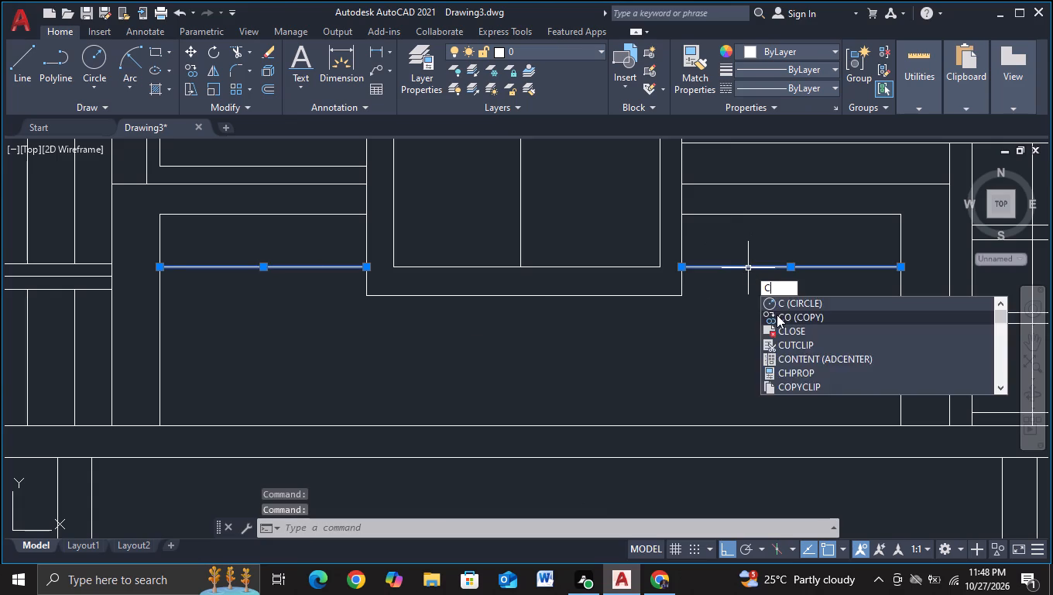
double_click(777, 315)
click(777, 323)
key(Escape)
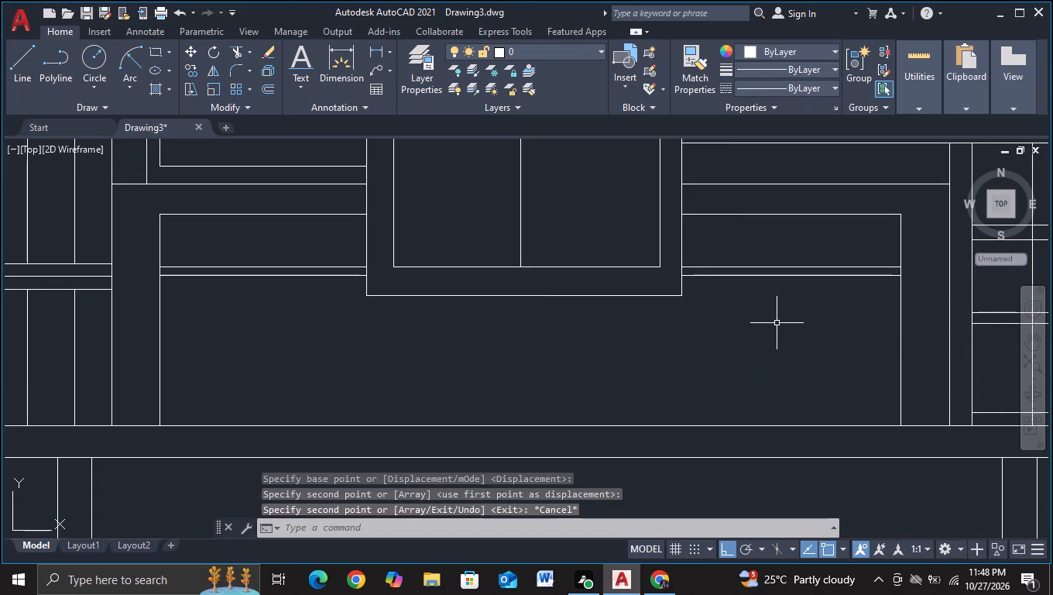
Draw a vertical line down from just inside the tower's outer left edge, and trim it between the tower's bottom edge and the base band.
middle_drag(763, 339, 763, 337)
middle_drag(763, 337, 763, 320)
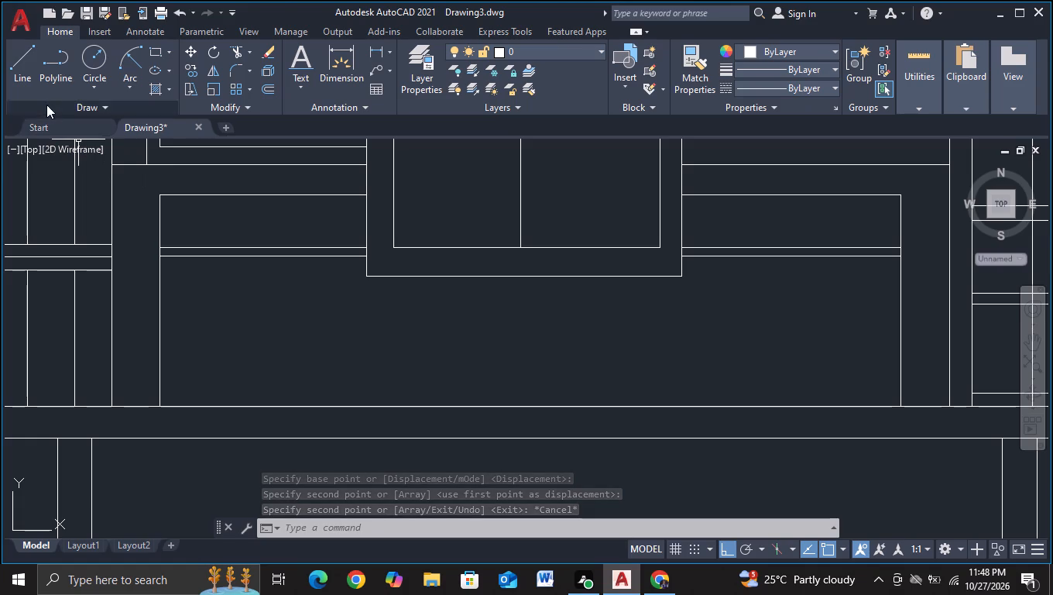
click(19, 79)
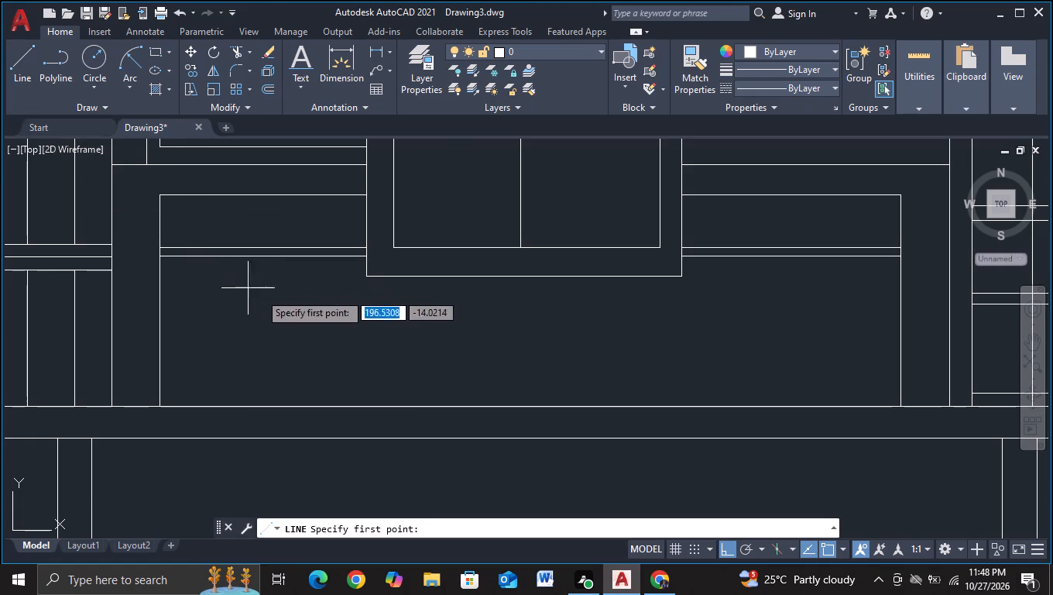
scroll(374, 285, up, 2)
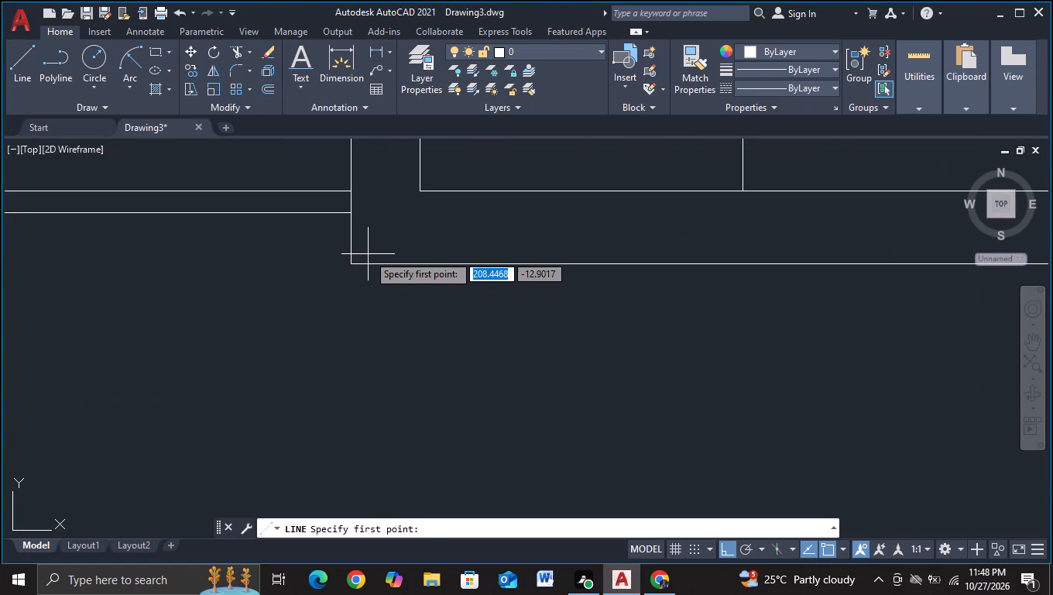
click(368, 254)
middle_drag(358, 367, 357, 218)
scroll(378, 251, down, 2)
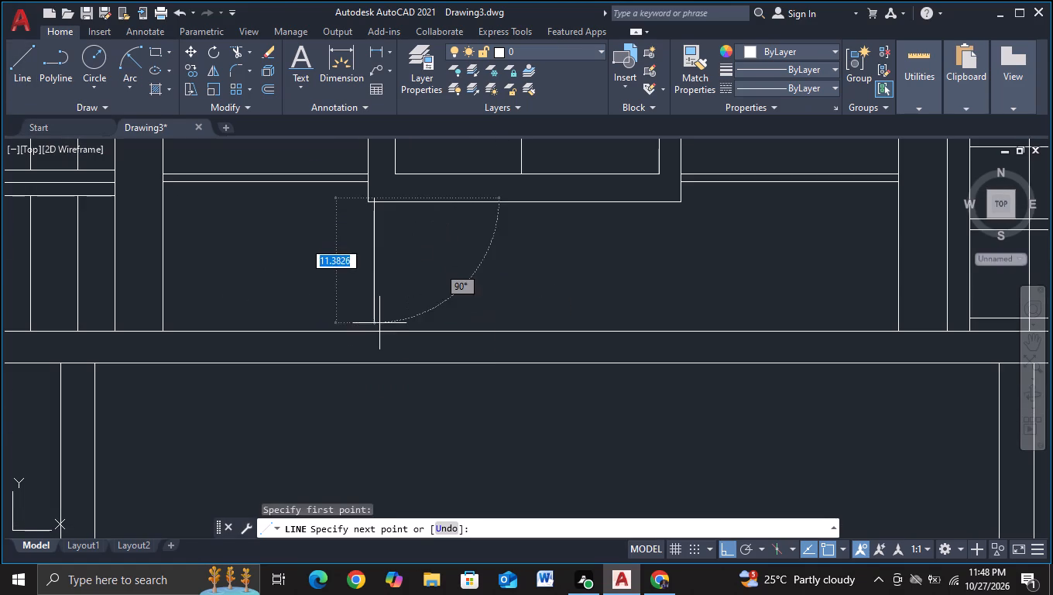
click(376, 347)
key(Escape)
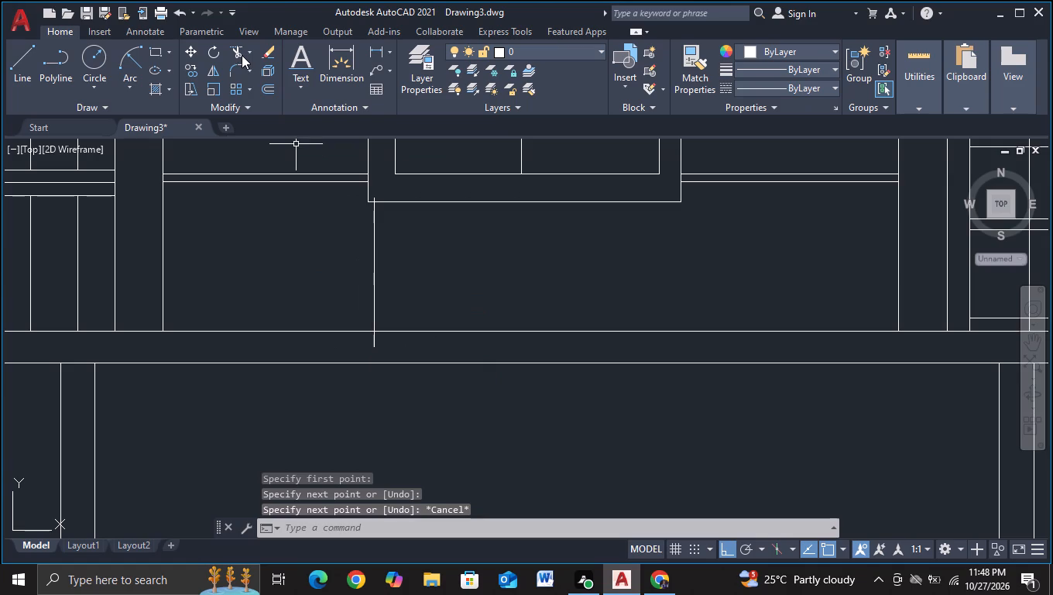
click(242, 54)
click(375, 339)
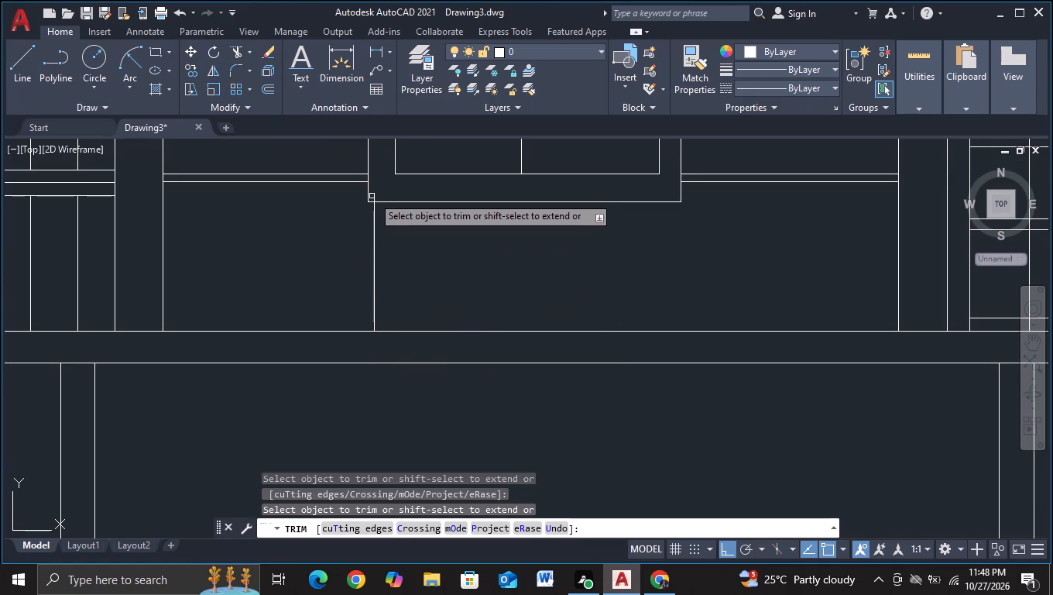
click(374, 197)
Draw a vertical line down from the tower's inner bottom-left corner, and trim it between the tower's outer bottom edge and the base band.
click(14, 71)
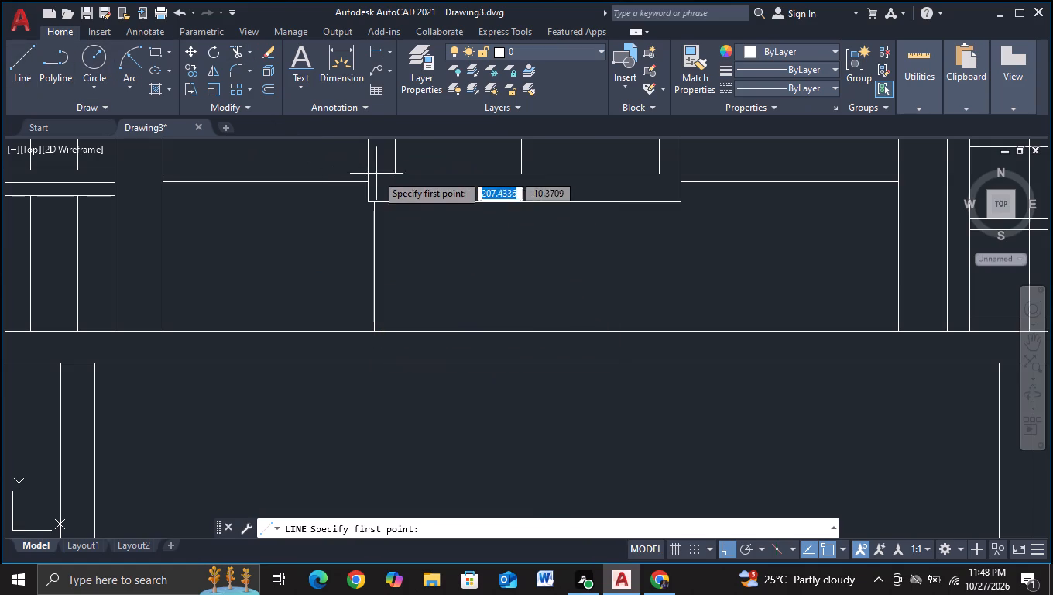
click(392, 177)
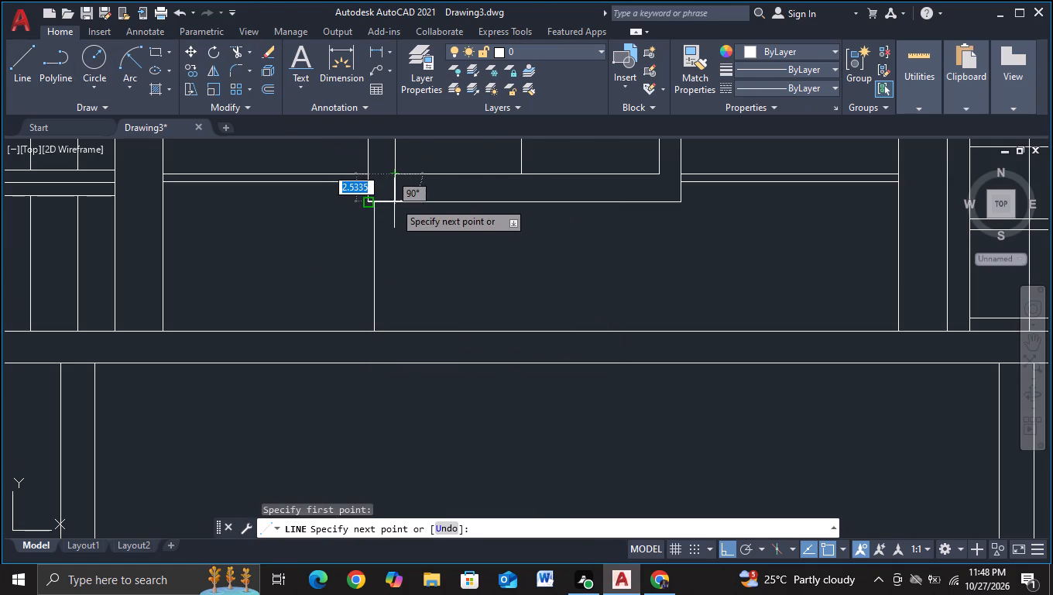
click(389, 347)
key(Escape)
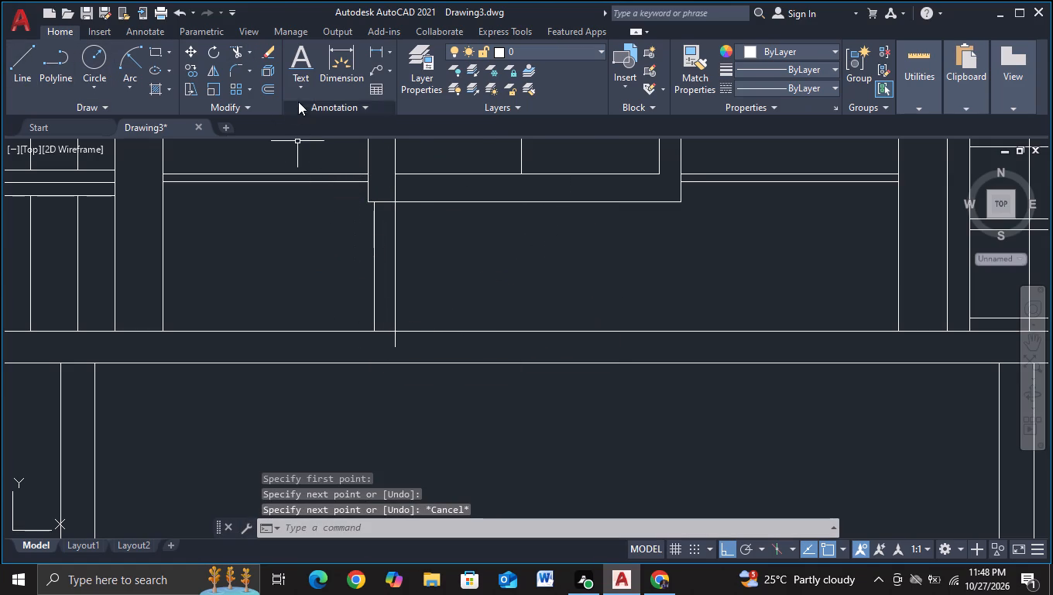
click(236, 51)
click(389, 188)
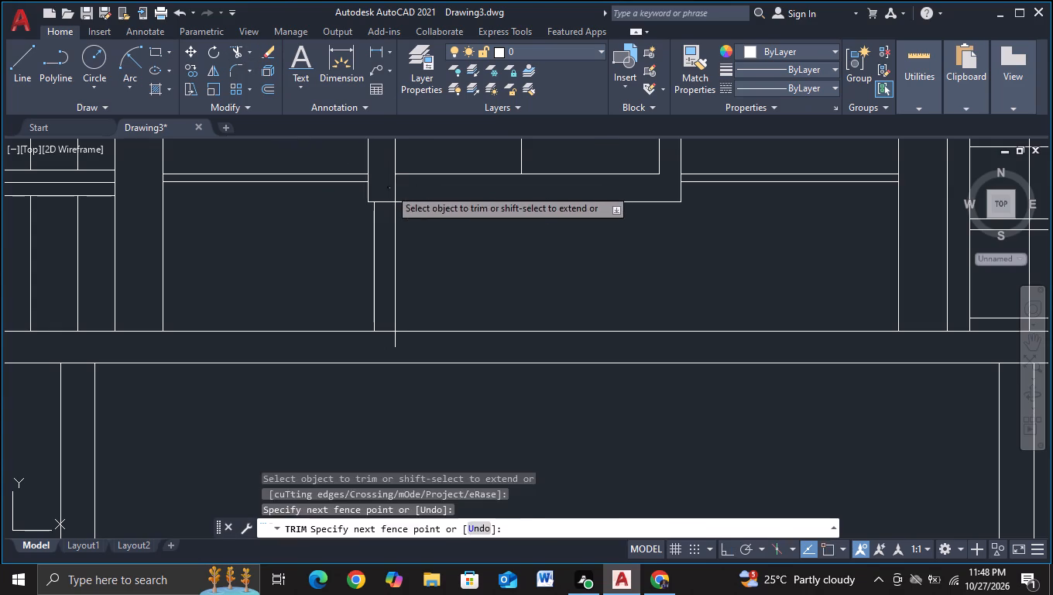
click(414, 188)
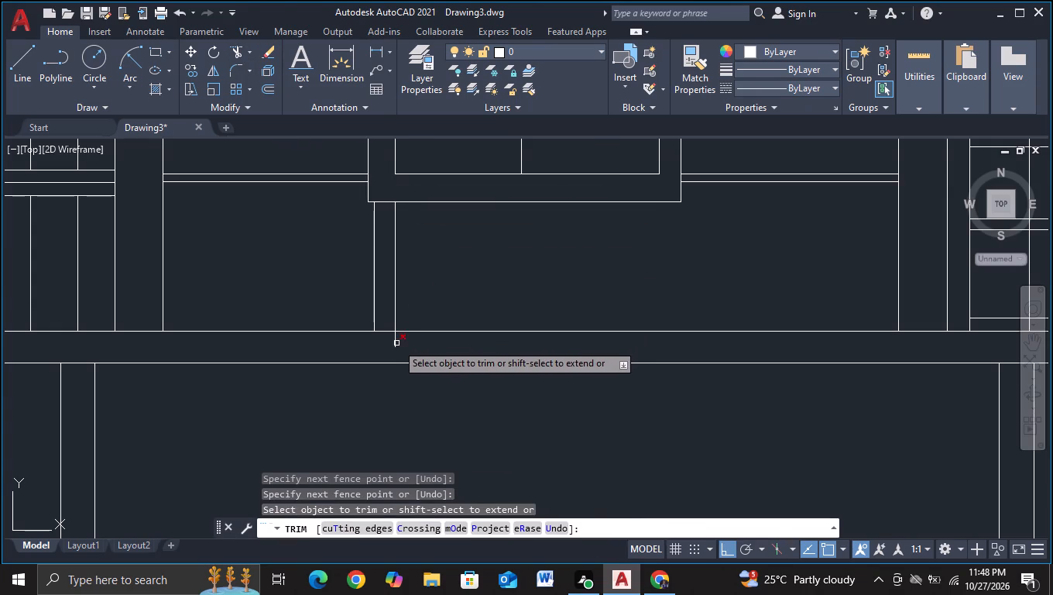
click(396, 344)
key(Escape)
Copy the pair of vertical lines about 25.5 units to the right, beneath the tower's right edge.
drag(426, 263, 416, 263)
click(324, 261)
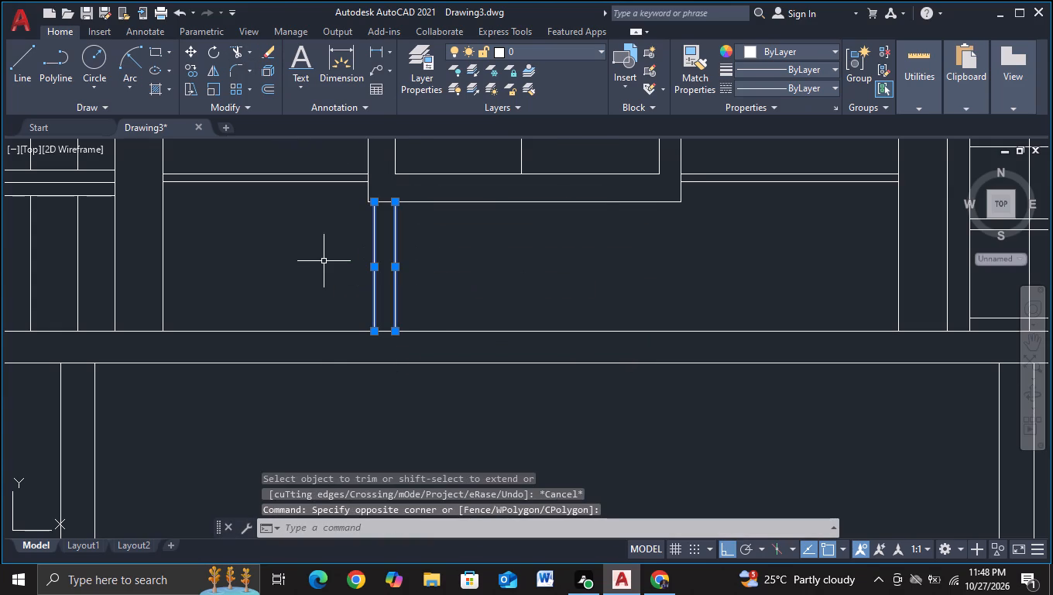
key(c)
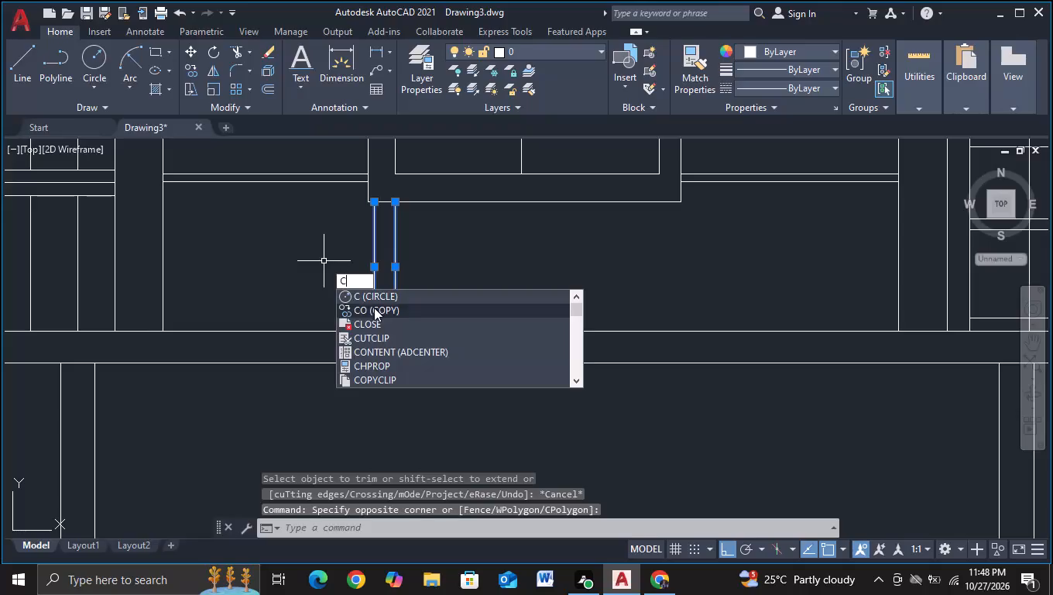
click(376, 315)
click(374, 346)
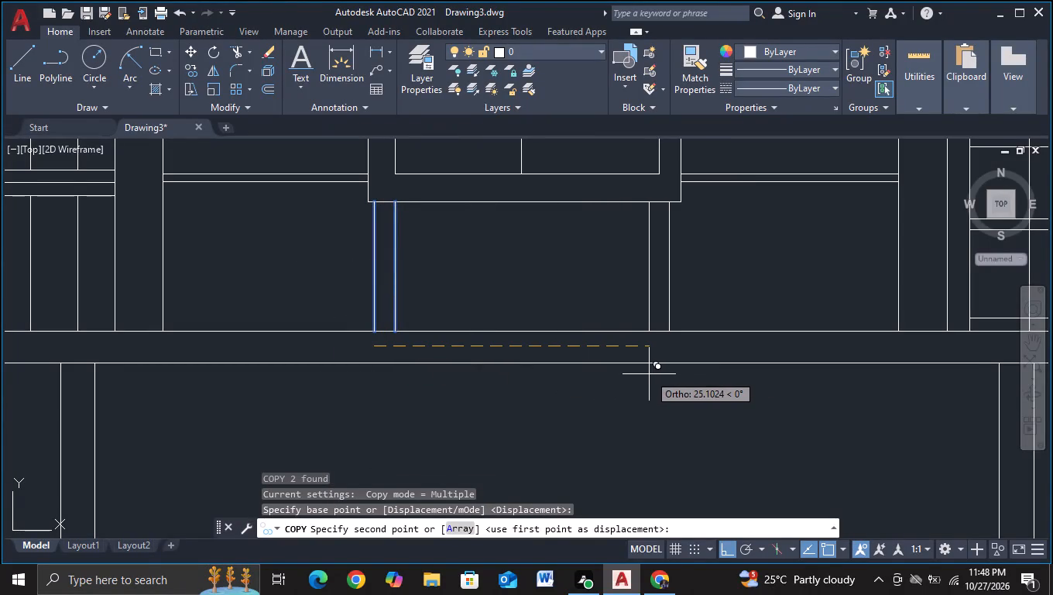
click(653, 374)
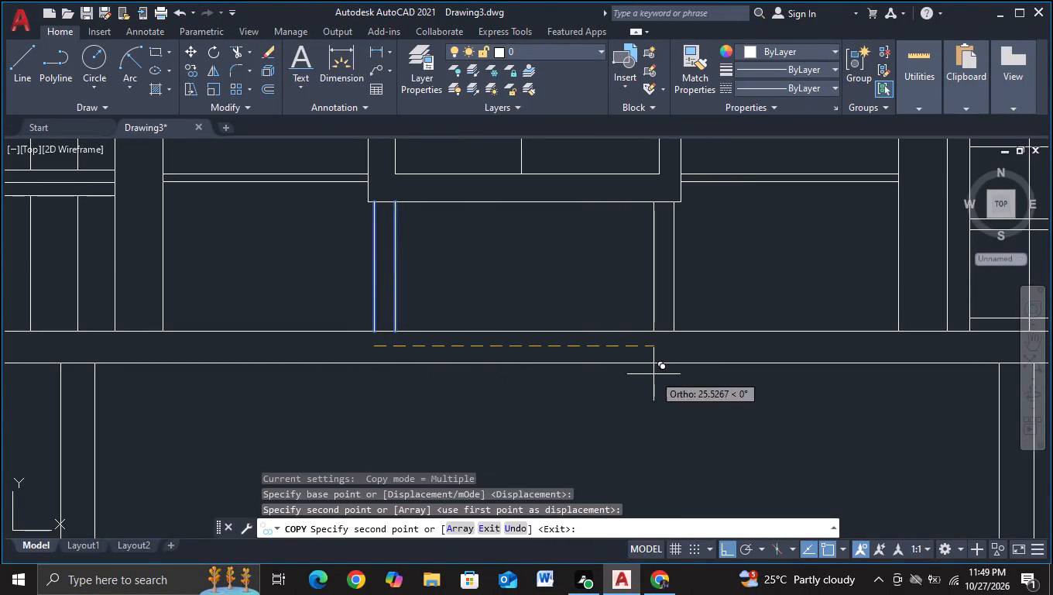
key(Escape)
Copy the opening's inner left vertical edge twice to the right, the first about 9 units away, forming a narrow mullion in the left bay.
scroll(653, 374, down, 1)
middle_drag(650, 387, 517, 369)
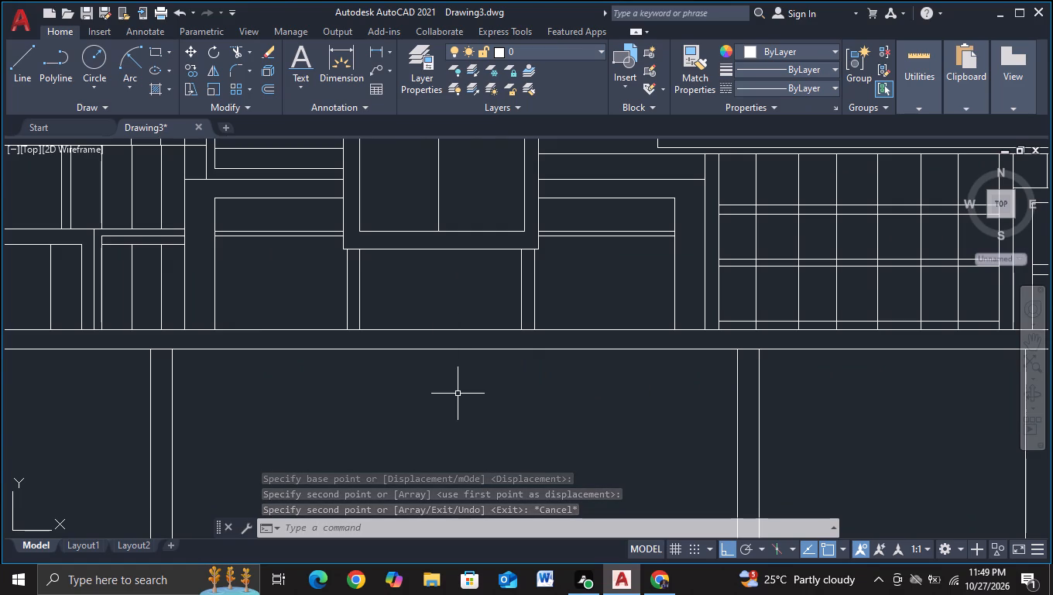
middle_drag(458, 393, 453, 365)
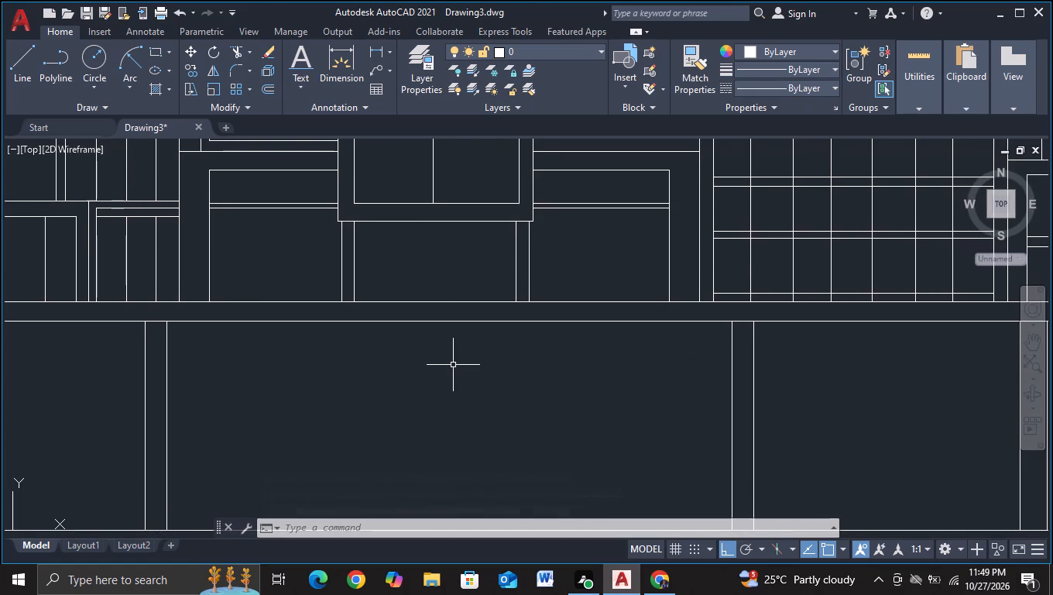
scroll(453, 365, down, 1)
middle_drag(453, 365, 449, 342)
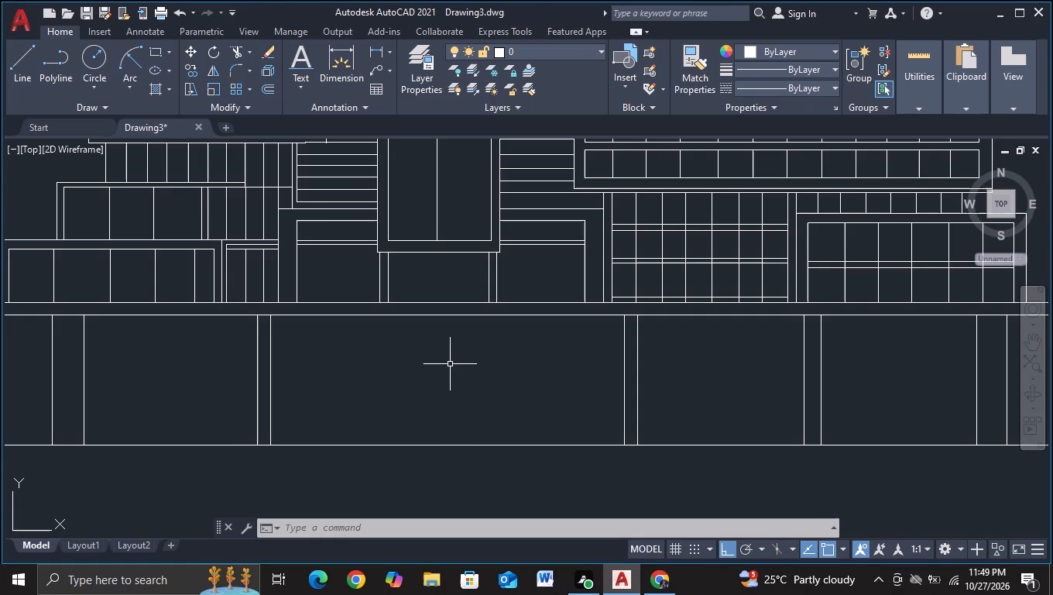
middle_drag(450, 369, 458, 399)
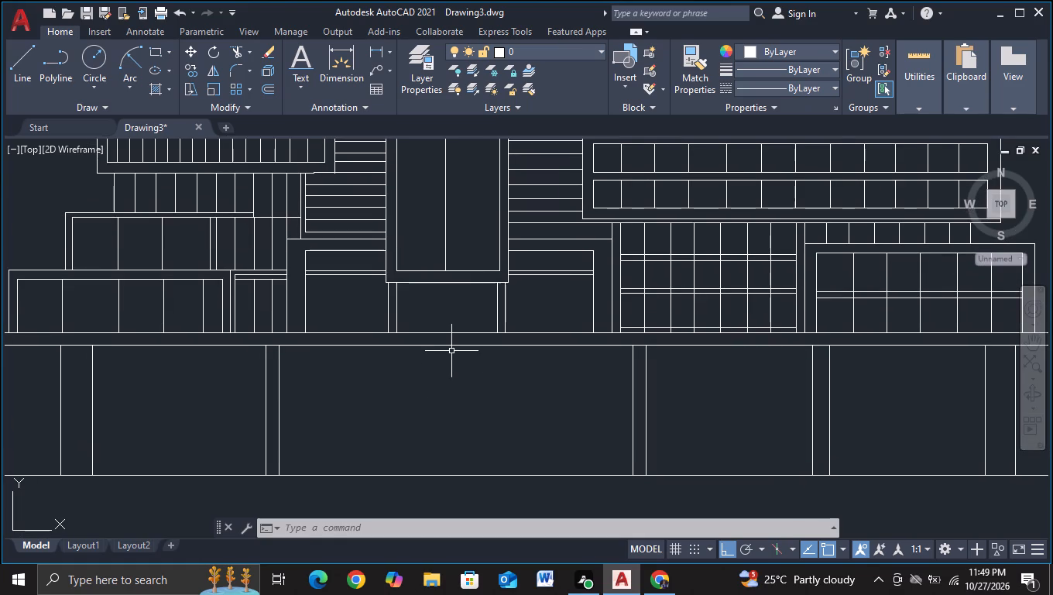
scroll(455, 343, up, 1)
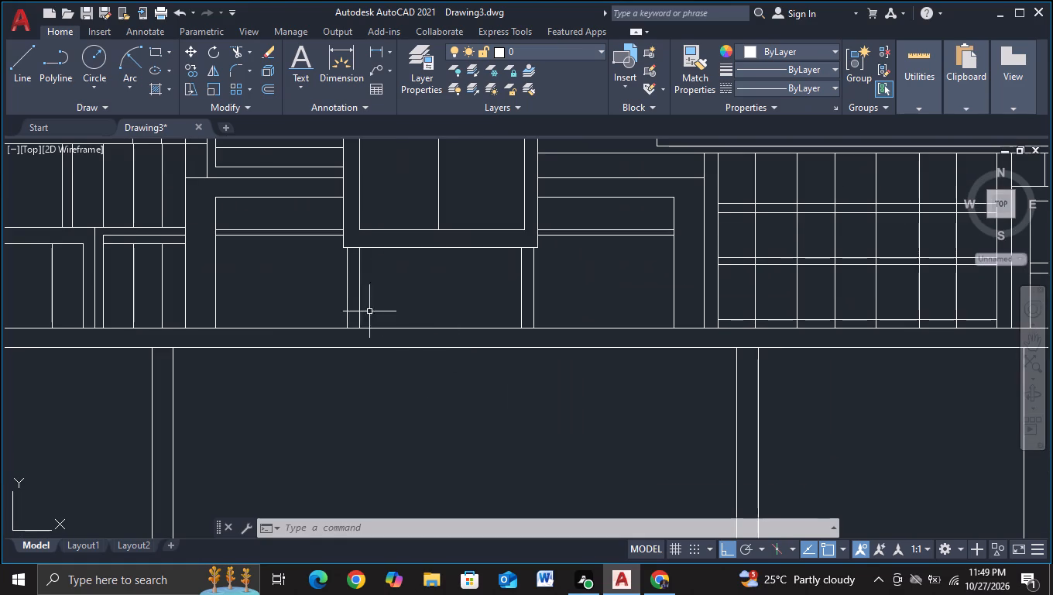
click(216, 291)
key(c)
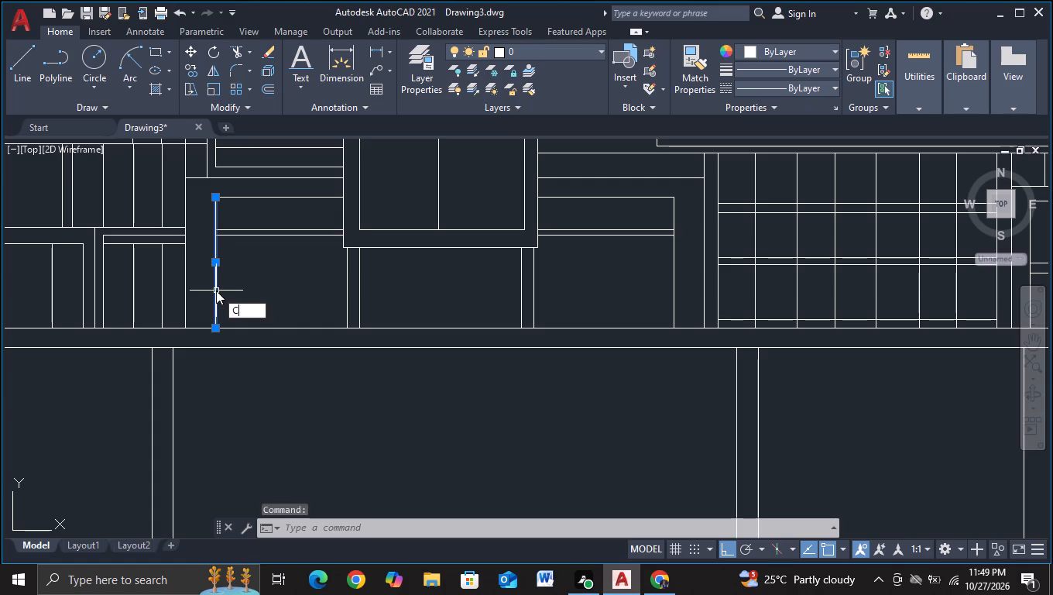
click(287, 342)
click(283, 391)
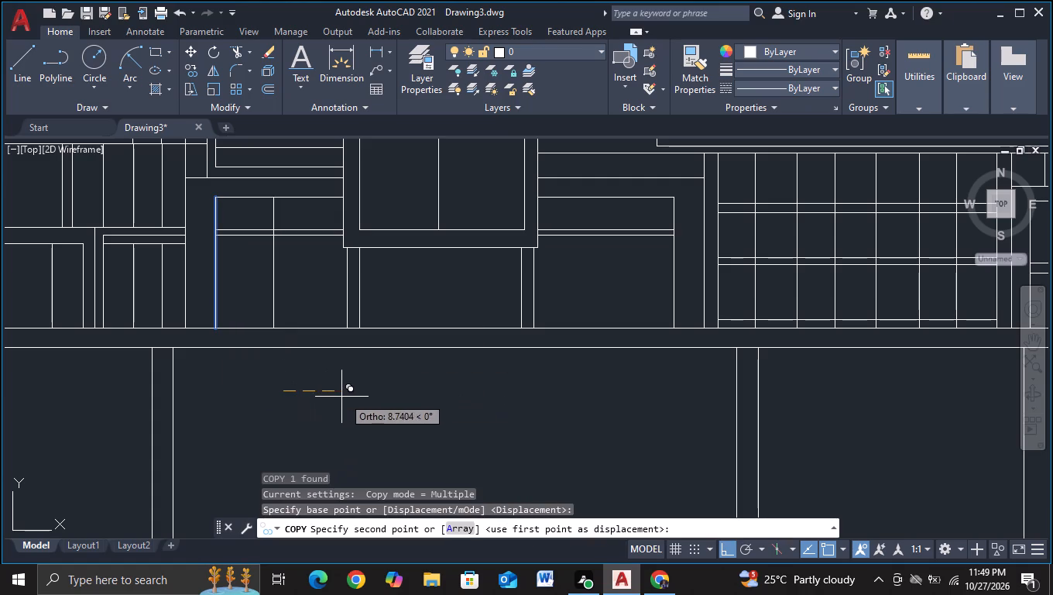
click(345, 397)
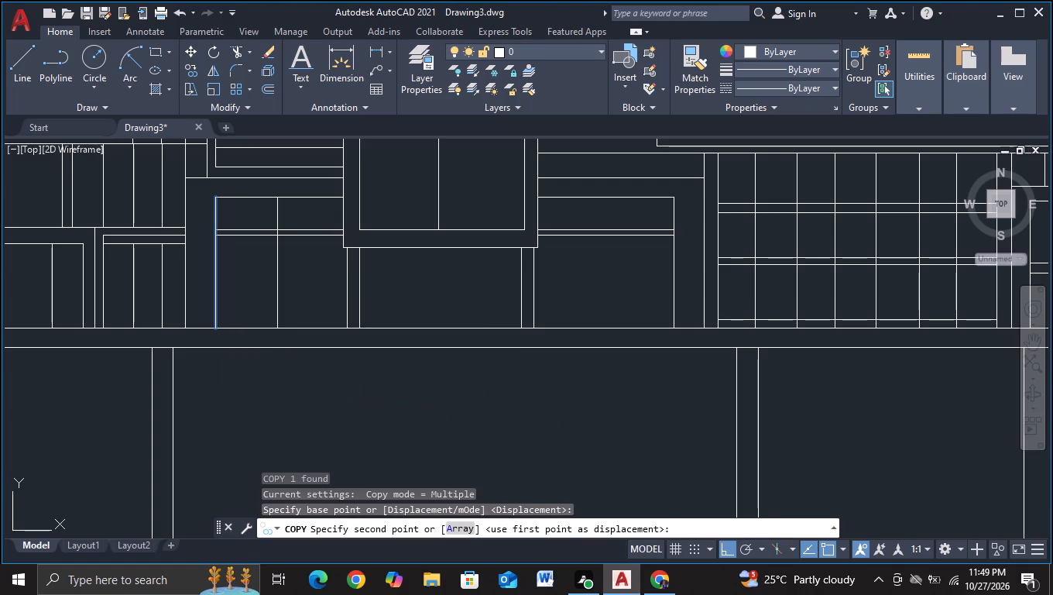
click(351, 399)
key(Escape)
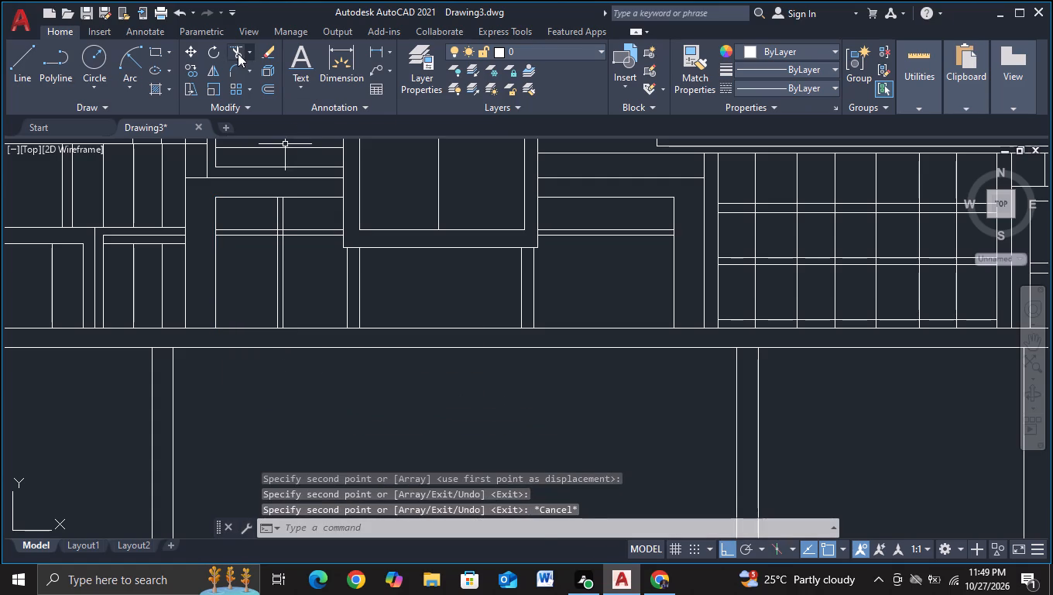
Trim the left bay's two mullion lines above the lower of the doubled horizontal lines.
click(238, 53)
scroll(293, 287, up, 2)
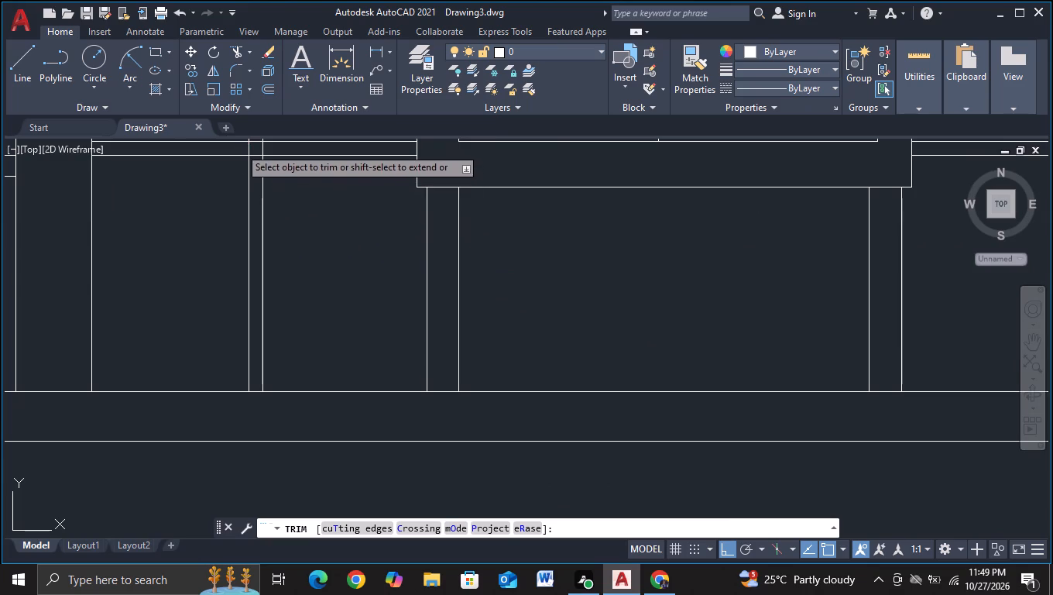
click(239, 147)
click(282, 149)
middle_drag(294, 219, 321, 337)
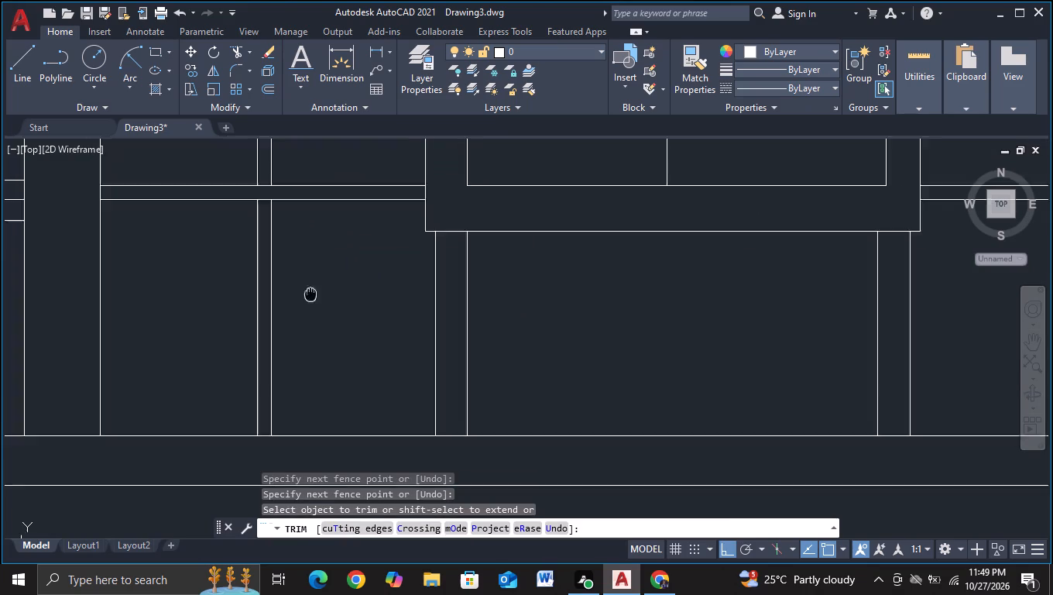
middle_drag(321, 337, 323, 345)
drag(245, 236, 304, 237)
key(Escape)
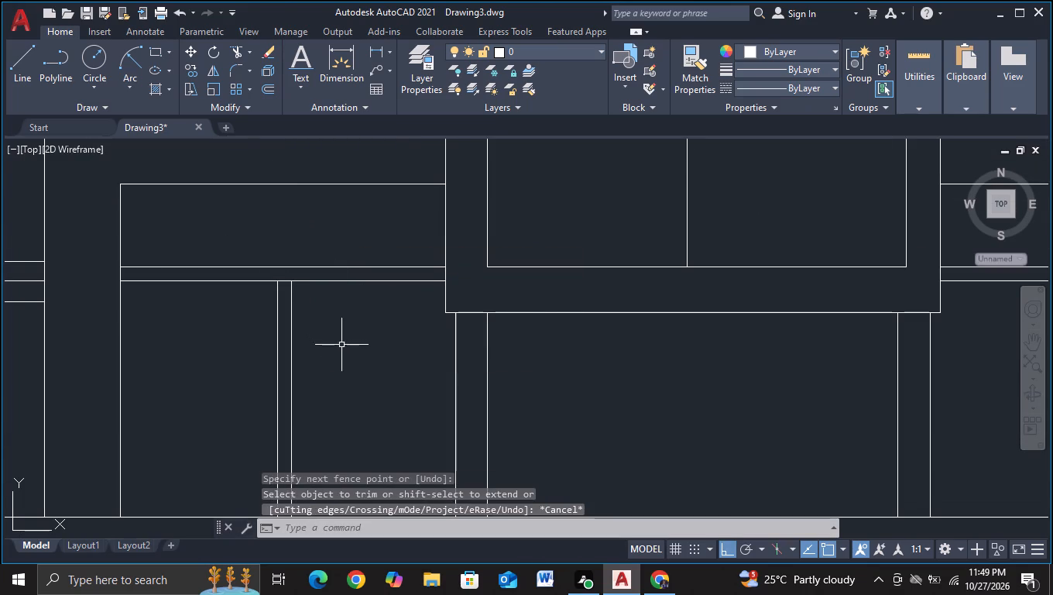
Copy the left bay's two mullion lines about 47.4 units horizontally into the middle of the right bay, with object snap turned off.
scroll(341, 346, down, 1)
middle_drag(347, 332, 345, 301)
click(355, 316)
click(270, 322)
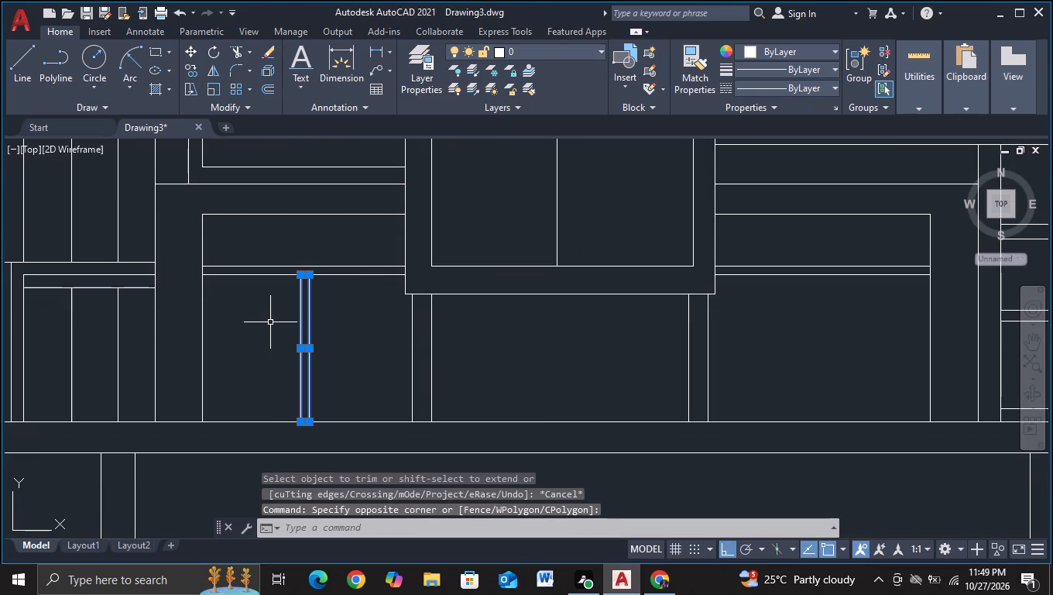
key(c)
click(379, 373)
click(420, 377)
middle_drag(557, 343, 51, 289)
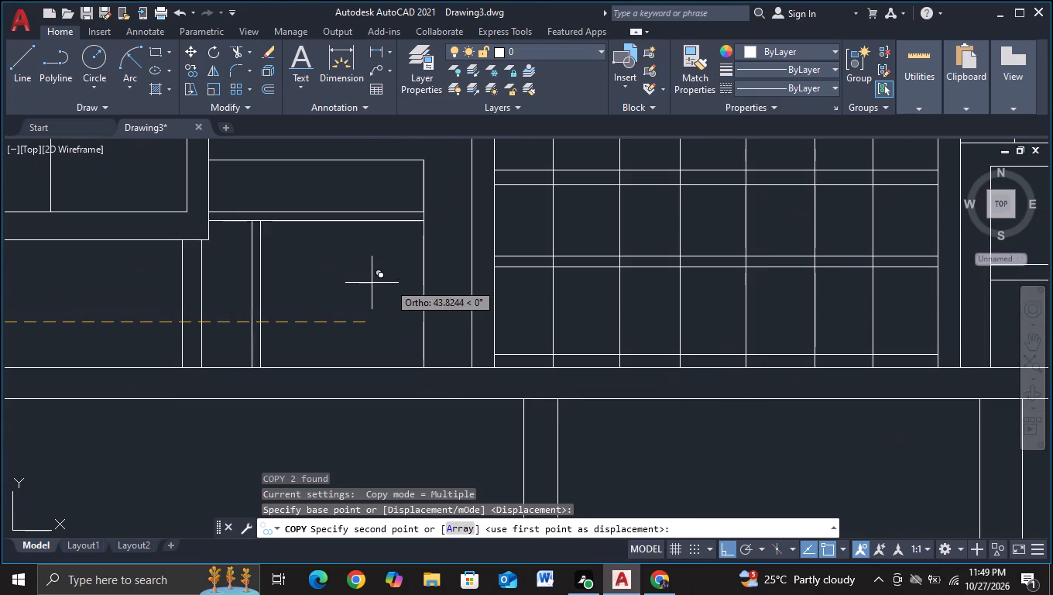
key(F3)
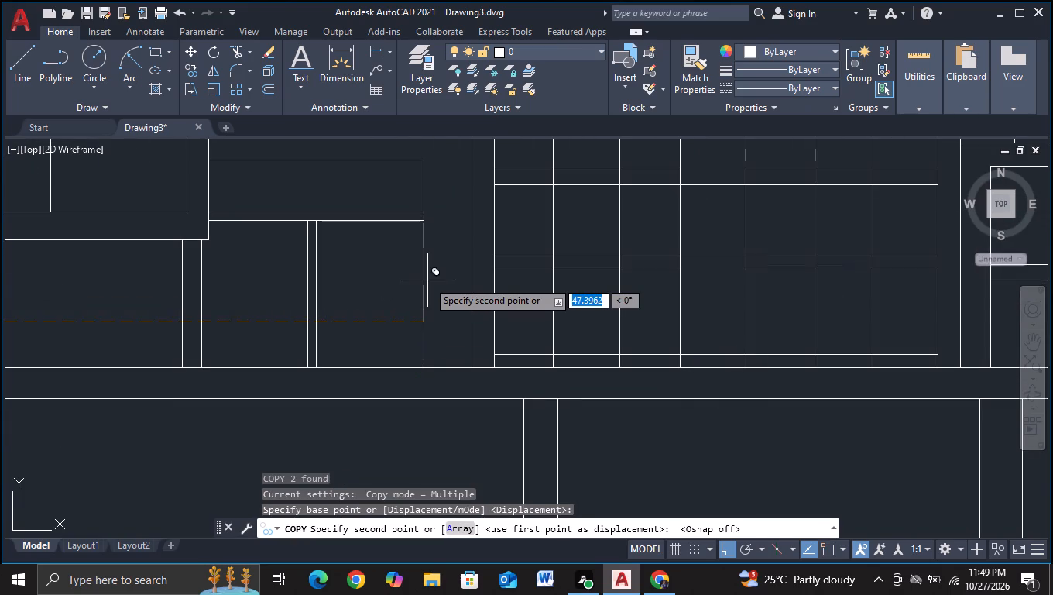
click(427, 280)
key(Escape)
Examine the whole building elevation, from the ground line and supporting columns up to the upper blocks and central tower.
scroll(427, 280, down, 3)
middle_drag(369, 353, 451, 345)
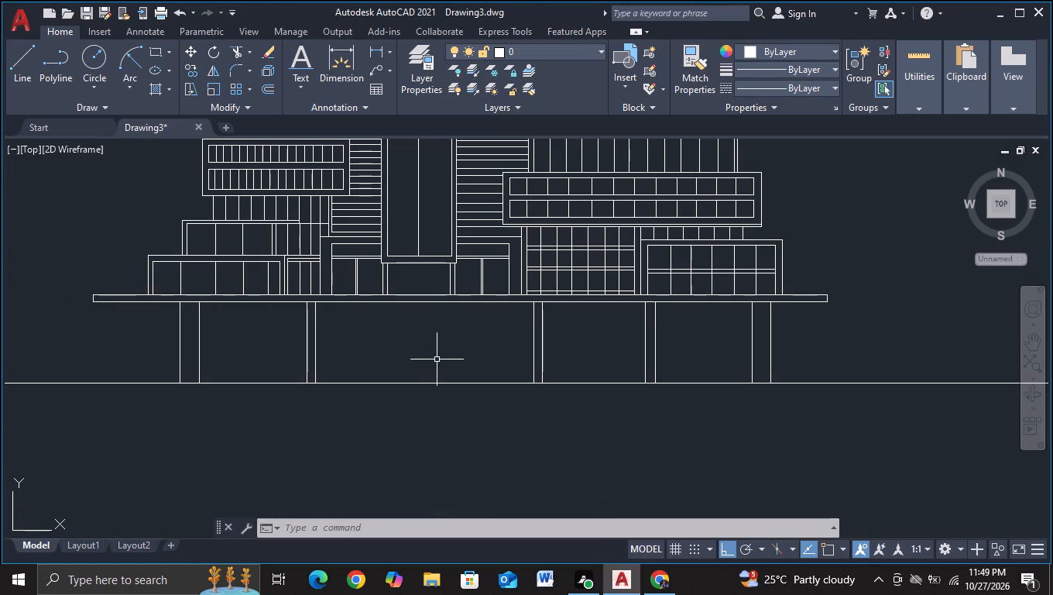
middle_drag(437, 359, 445, 337)
middle_drag(448, 342, 459, 305)
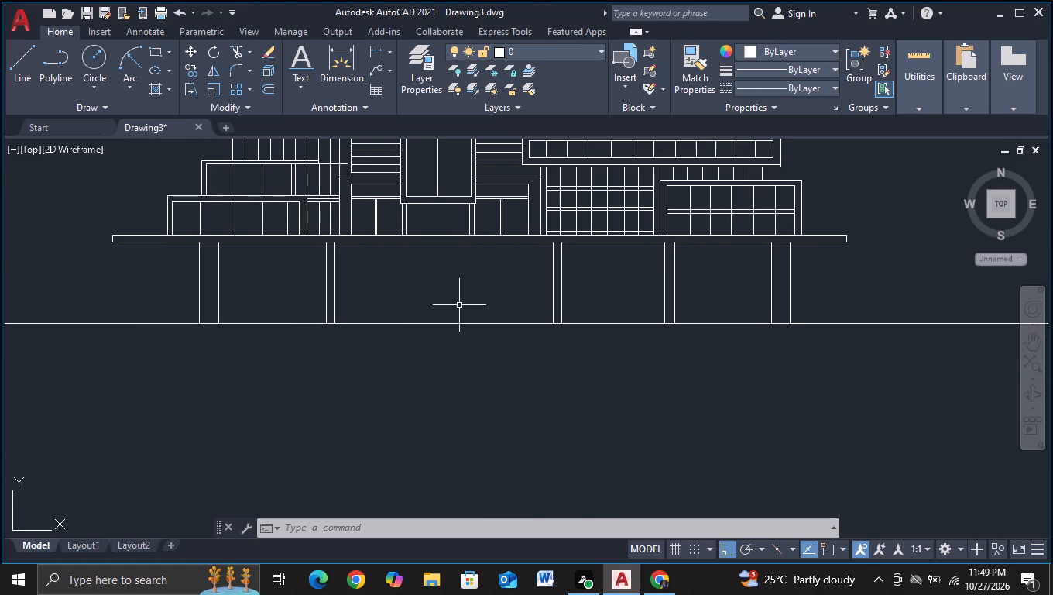
scroll(432, 310, down, 1)
middle_drag(434, 355, 425, 399)
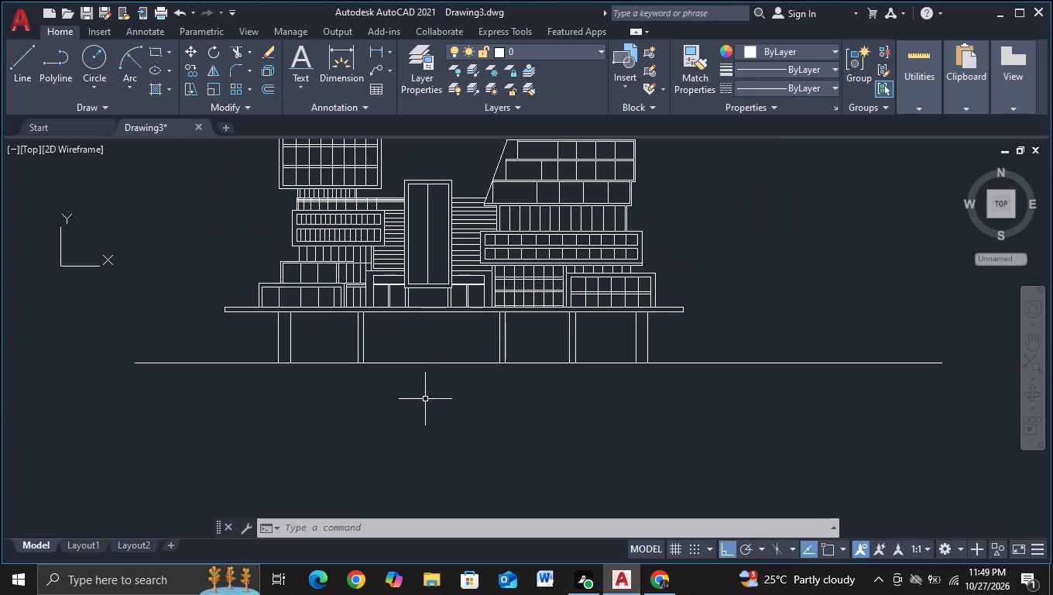
middle_drag(425, 399, 412, 442)
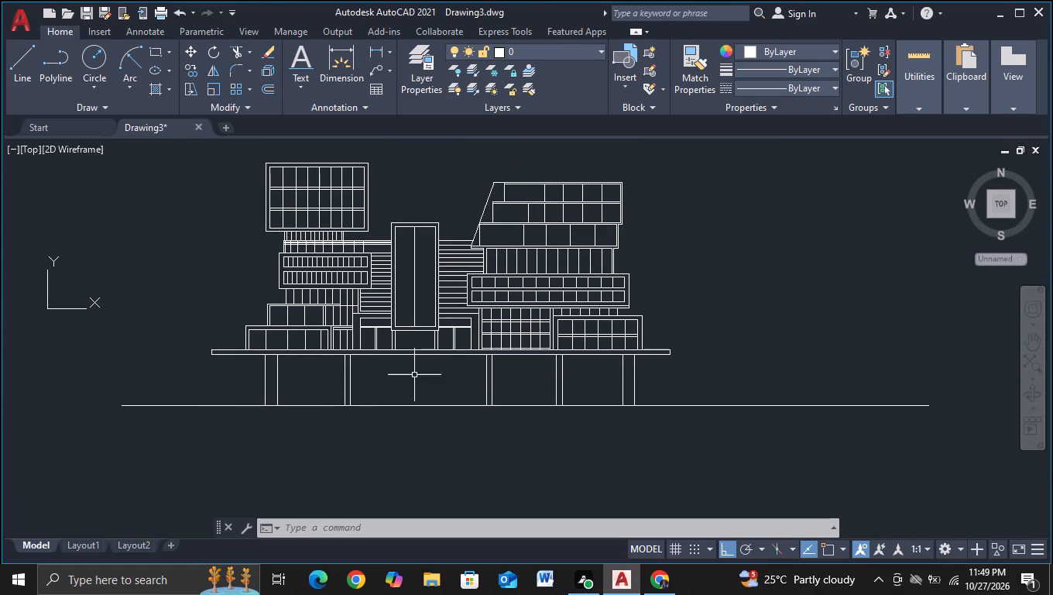
scroll(415, 374, up, 1)
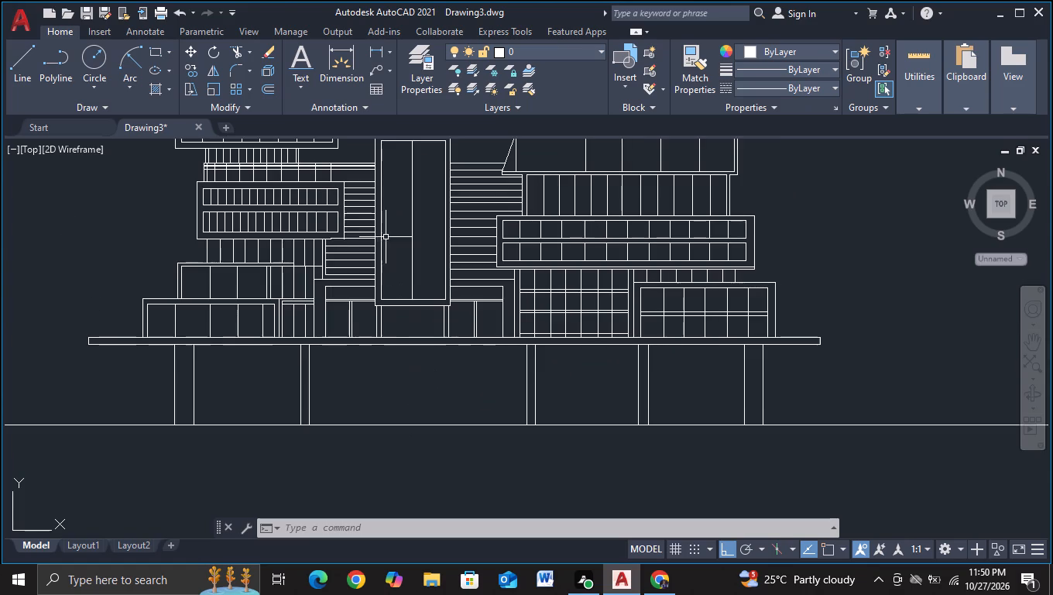
middle_drag(396, 216, 400, 324)
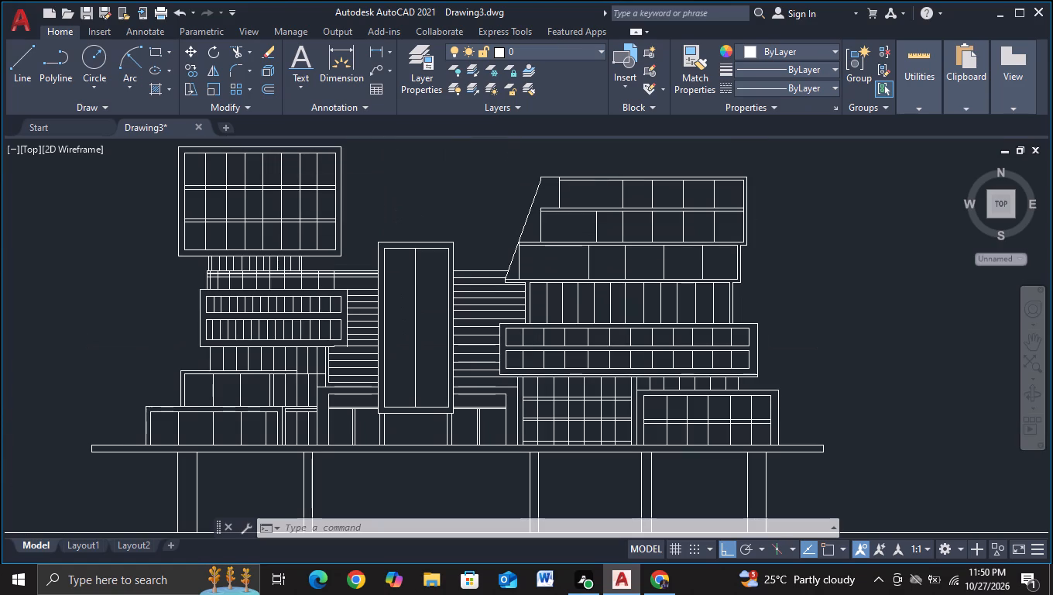
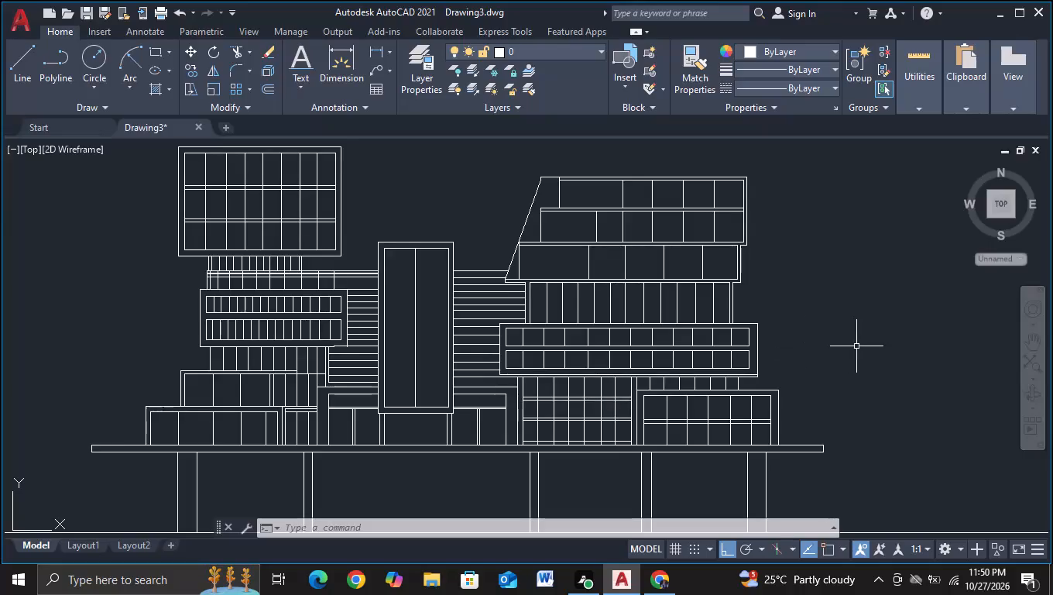
Draw a horizontal line across the full width of the opening beneath the central tower, slightly above the slab.
middle_drag(857, 349, 840, 243)
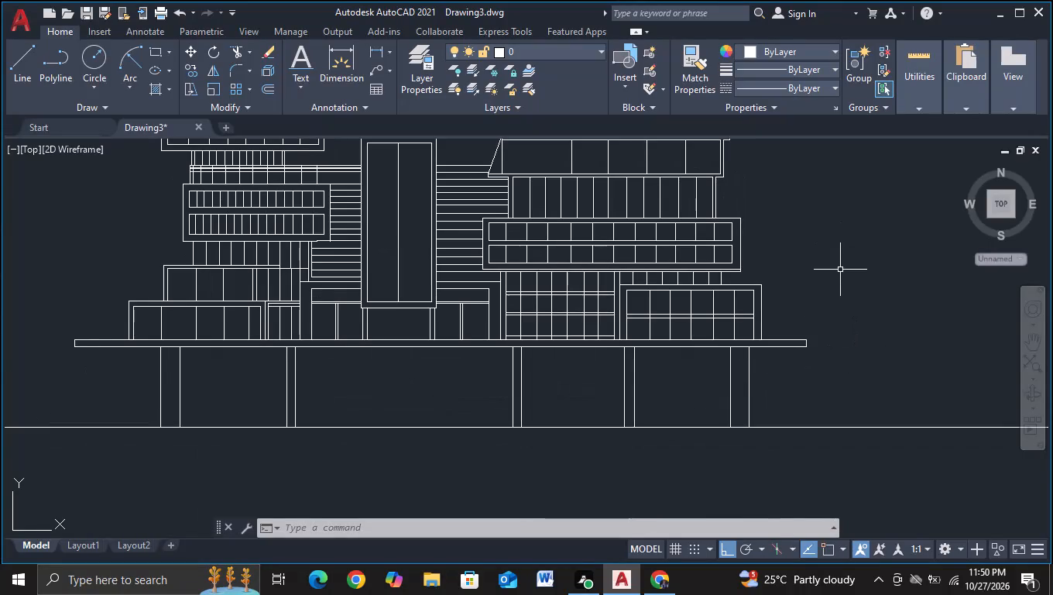
middle_drag(840, 273, 837, 297)
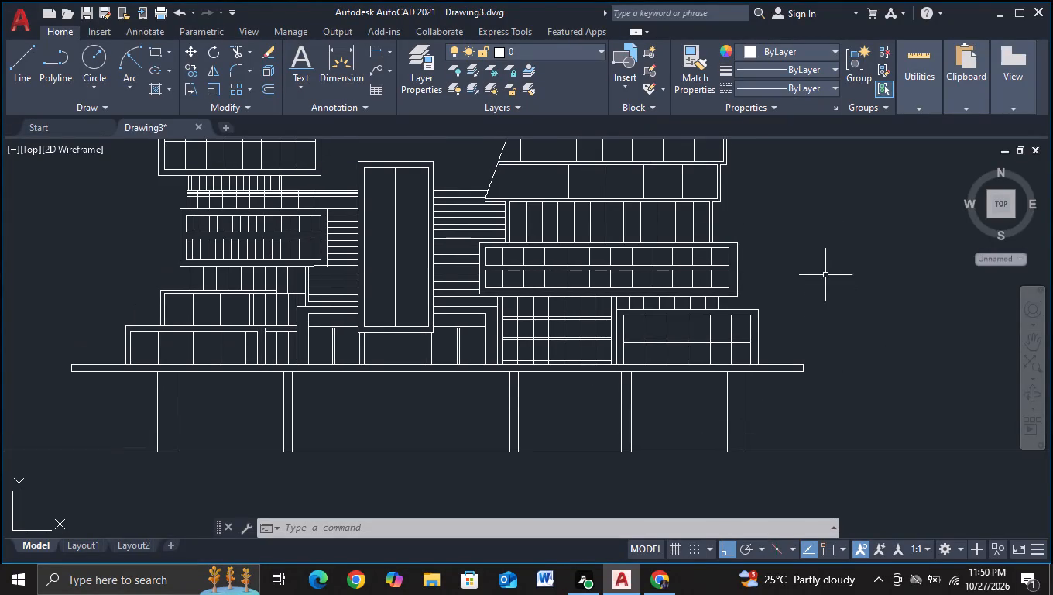
middle_drag(825, 274, 834, 324)
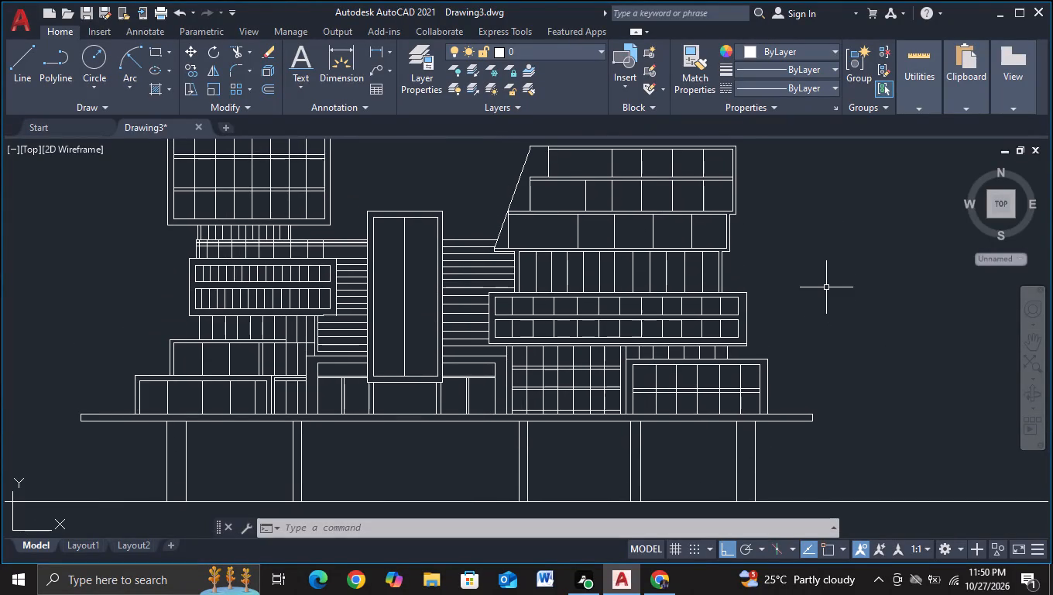
middle_drag(826, 285, 863, 350)
middle_drag(488, 236, 544, 207)
scroll(510, 304, up, 1)
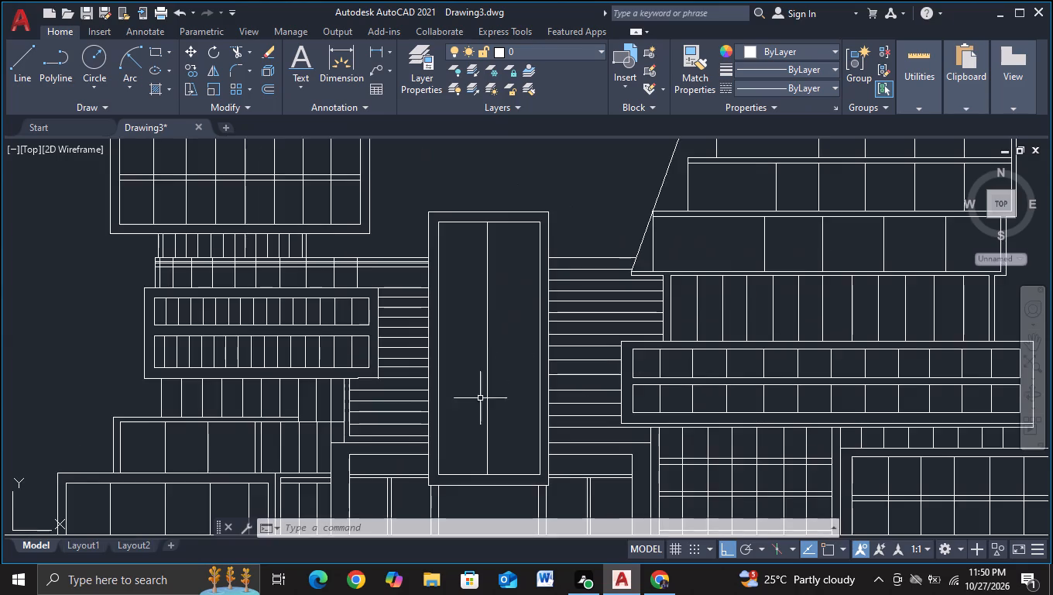
middle_drag(475, 408, 491, 222)
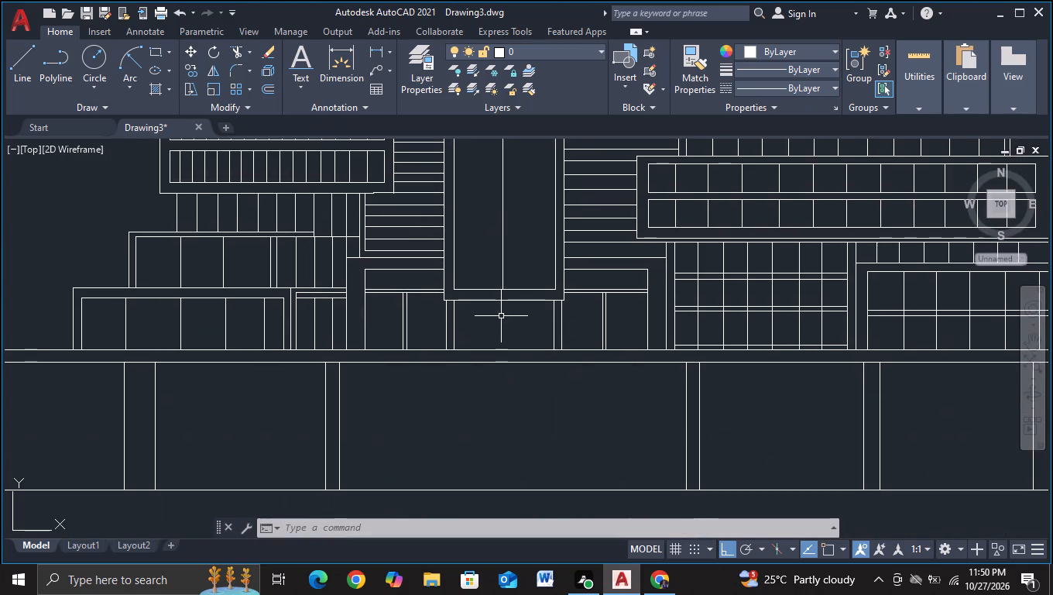
click(15, 88)
scroll(420, 424, up, 1)
middle_drag(402, 414, 386, 466)
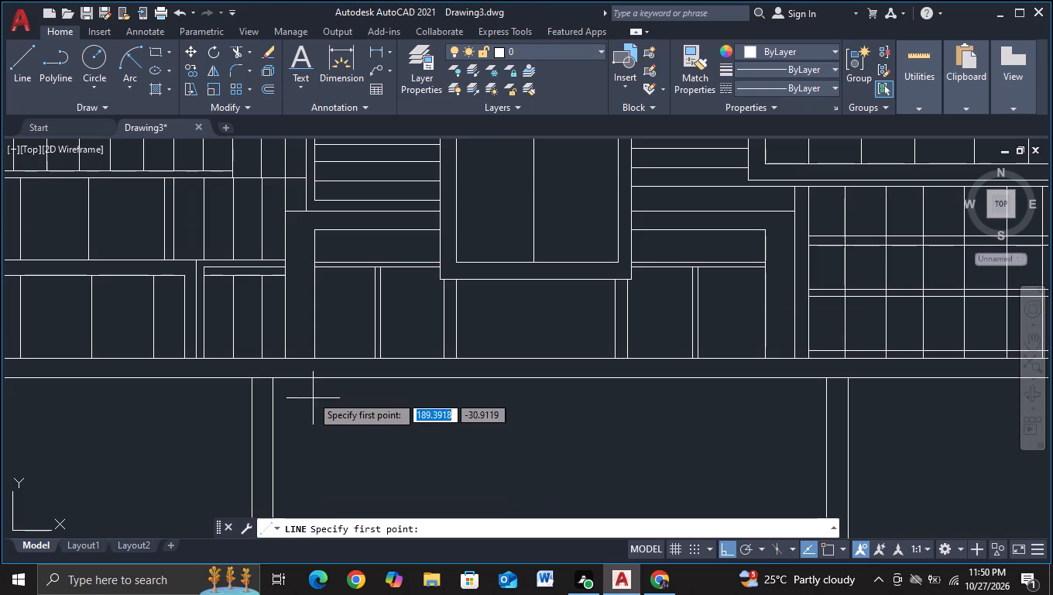
click(276, 337)
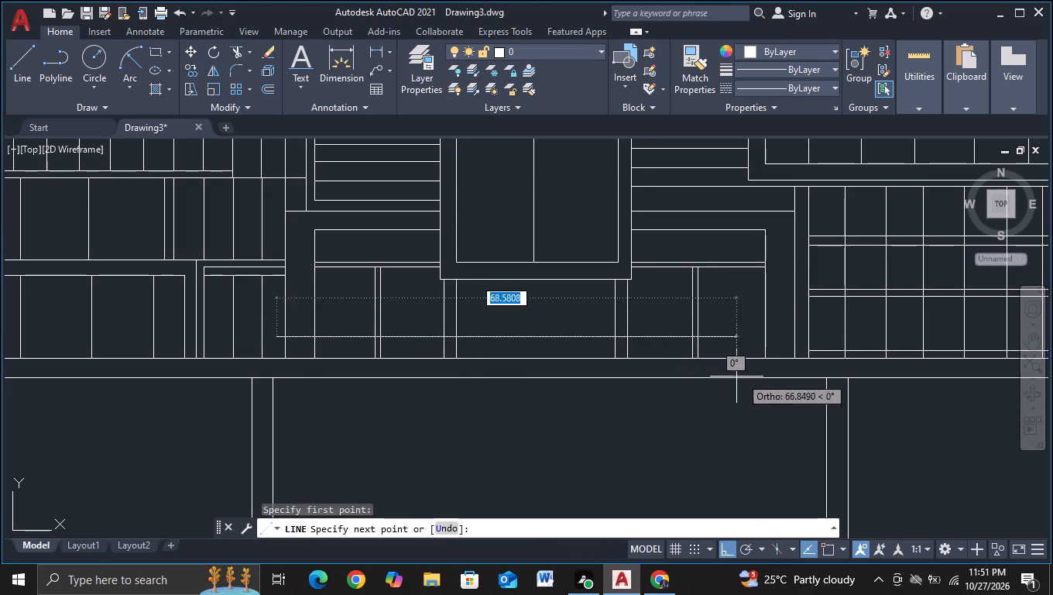
scroll(770, 373, up, 2)
click(842, 327)
key(Escape)
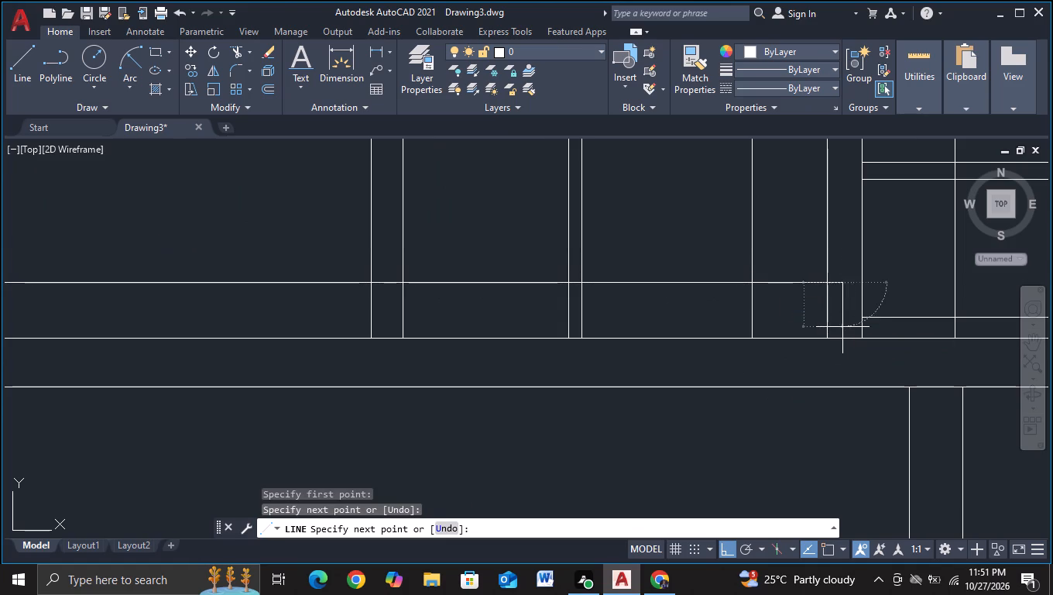
Trim both overhanging ends of the new horizontal line back to the opening's outer vertical edges.
click(234, 50)
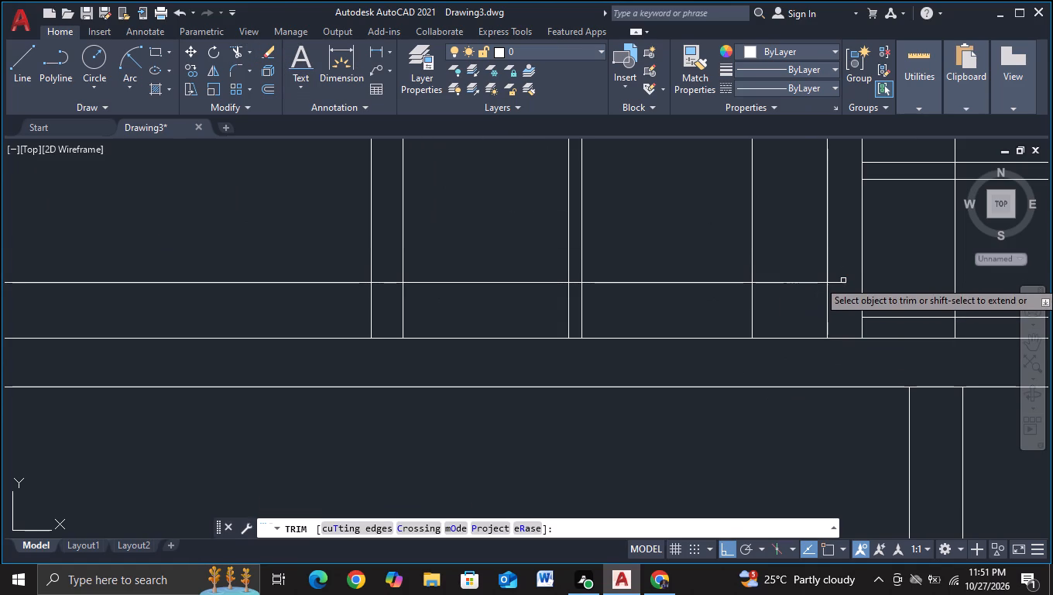
click(841, 283)
scroll(705, 370, down, 2)
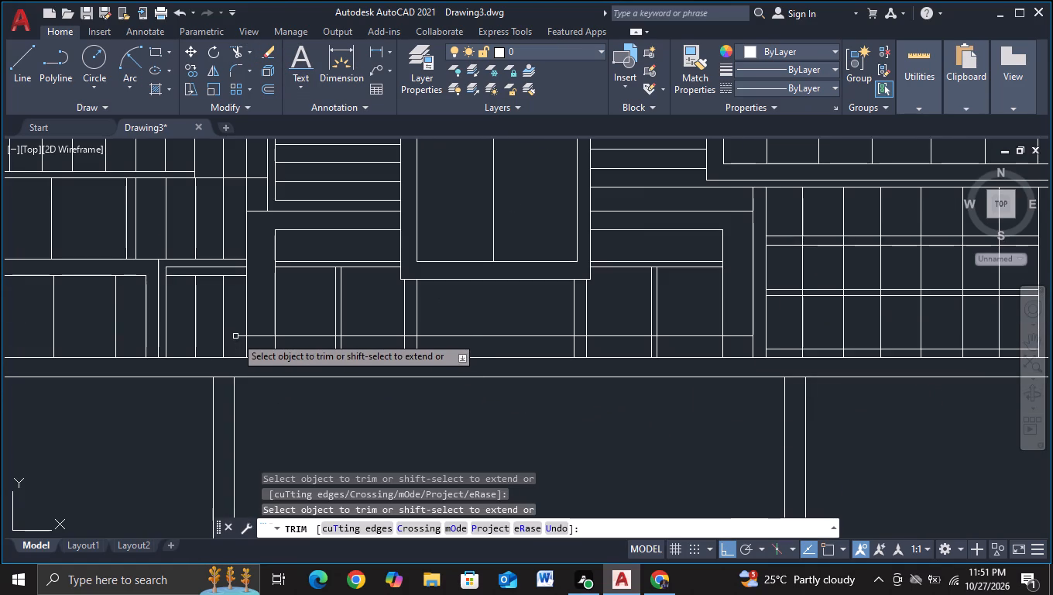
click(240, 336)
key(Escape)
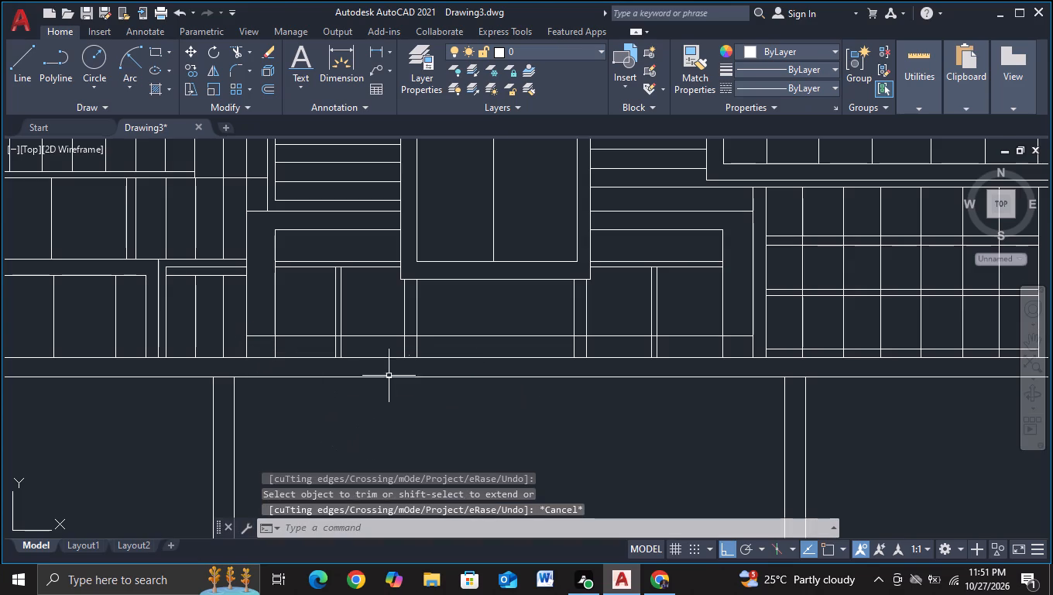
Move the new horizontal line straight down about 1.6 units, closer to the slab.
click(379, 337)
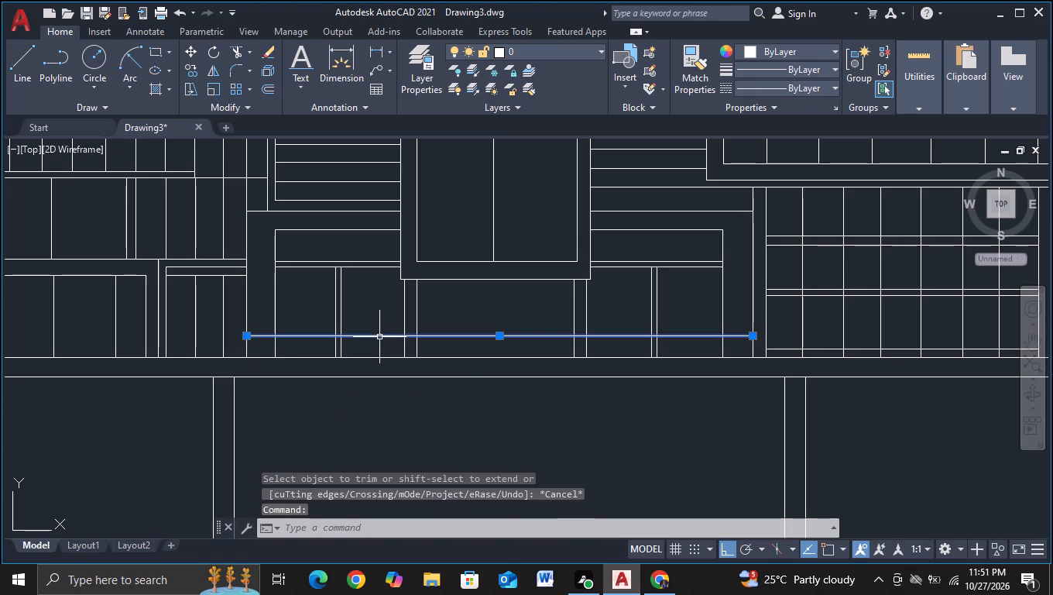
key(m)
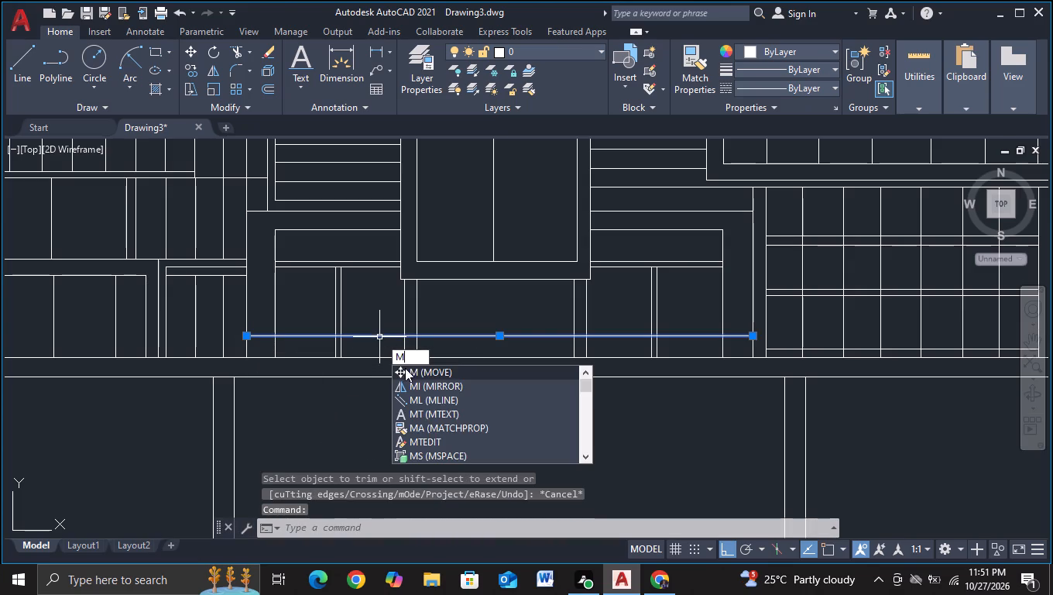
click(405, 368)
click(406, 410)
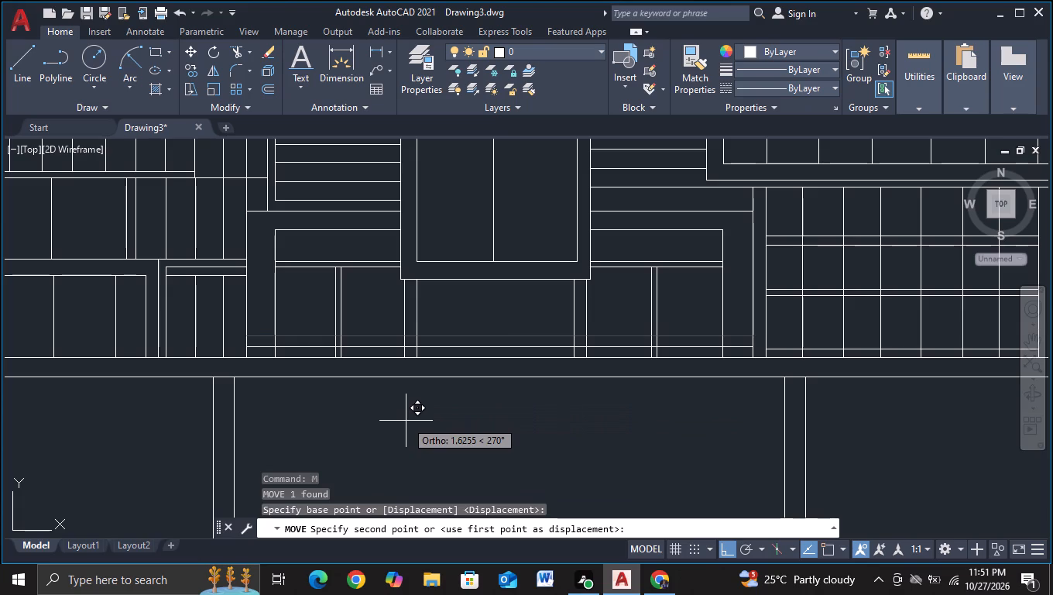
click(406, 421)
key(Escape)
Trim all inner vertical lines of the opening between the new horizontal line and the slab, using a fence across them.
click(241, 57)
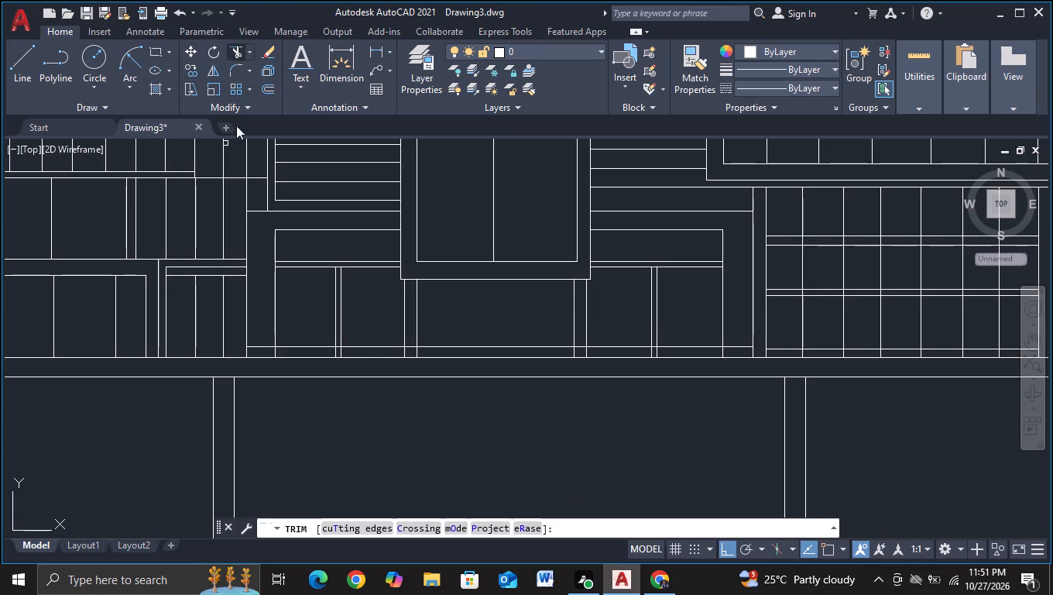
click(268, 352)
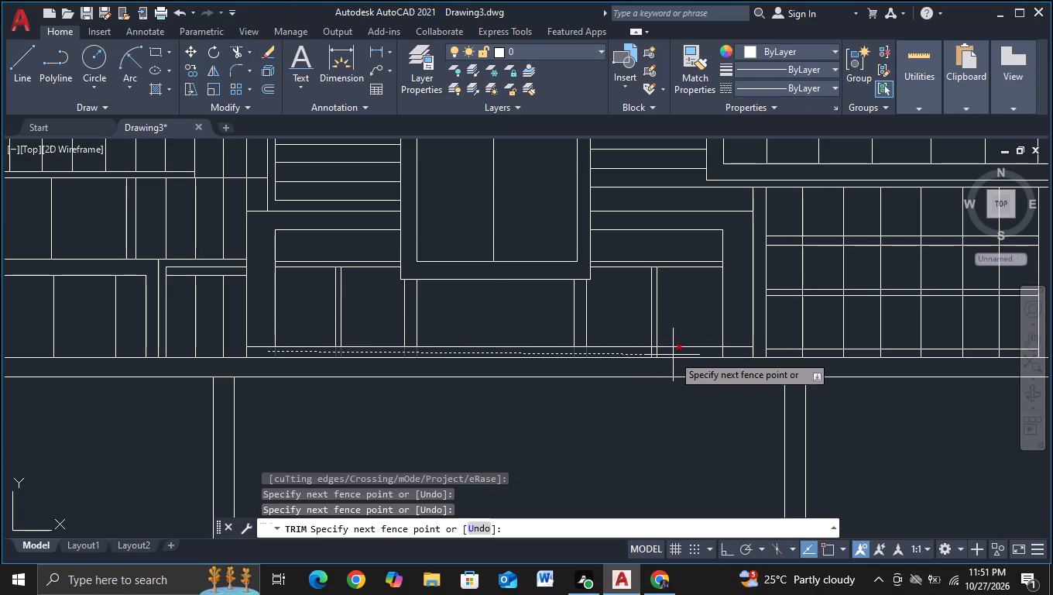
click(733, 353)
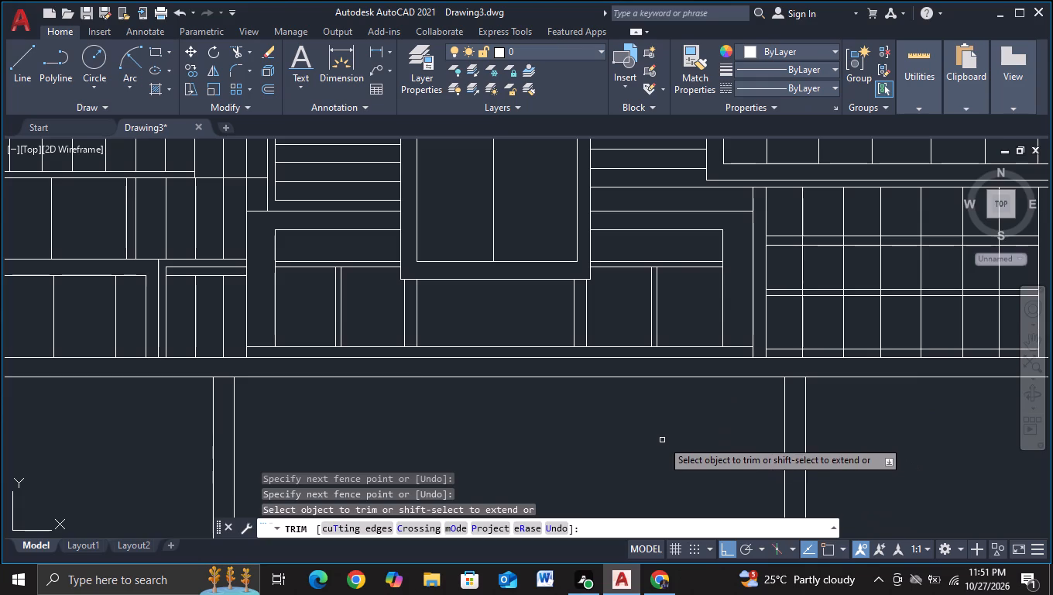
key(Escape)
Move the second supporting column from the left about 6 units right, under the left edge of the central opening.
scroll(661, 438, down, 1)
middle_drag(661, 438, 654, 385)
middle_drag(653, 411, 616, 375)
middle_drag(601, 406, 594, 379)
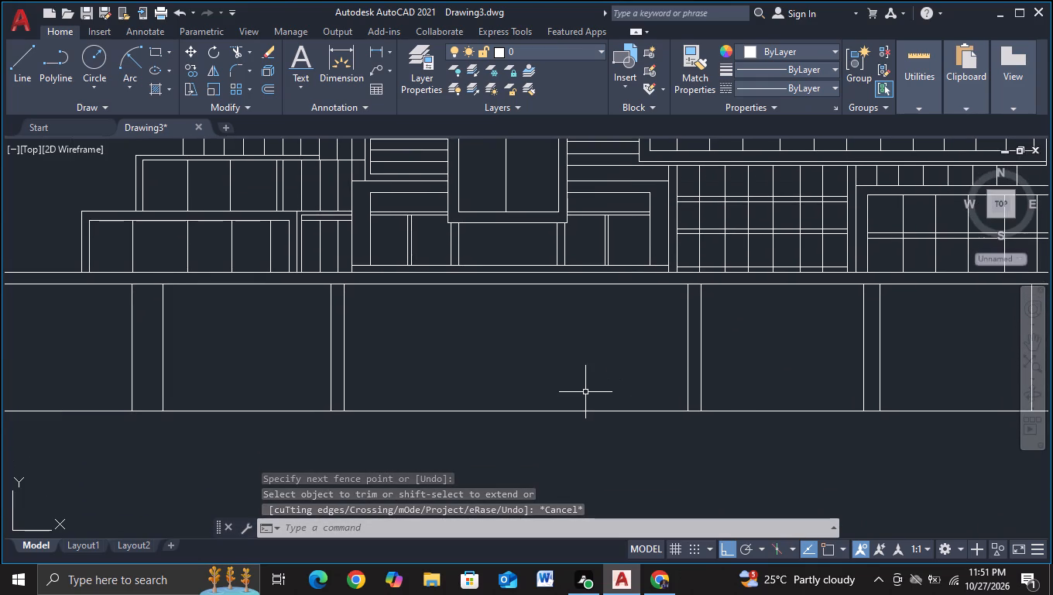
scroll(585, 392, down, 1)
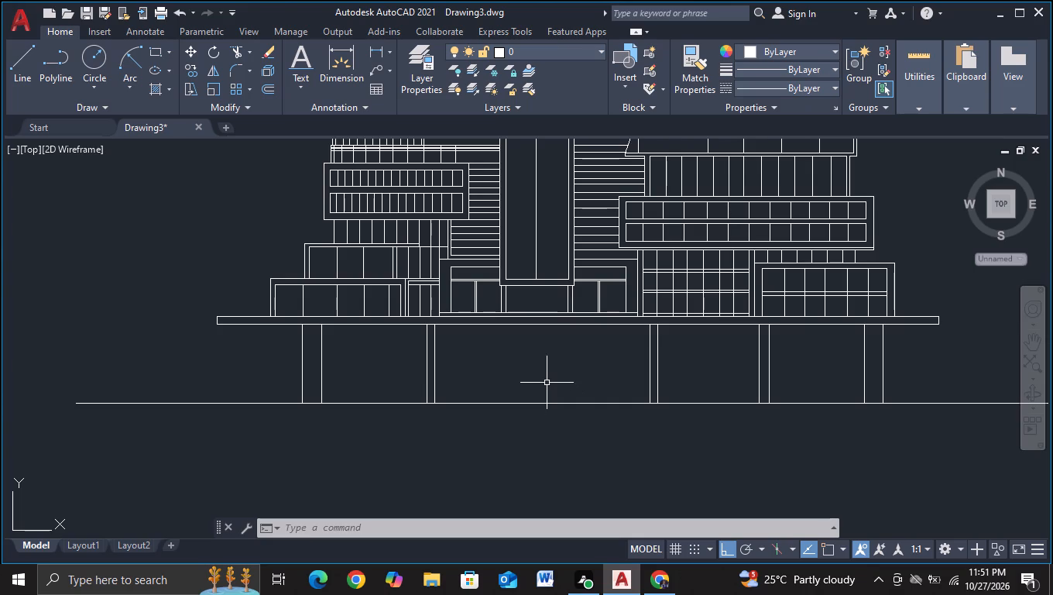
middle_drag(547, 381, 499, 382)
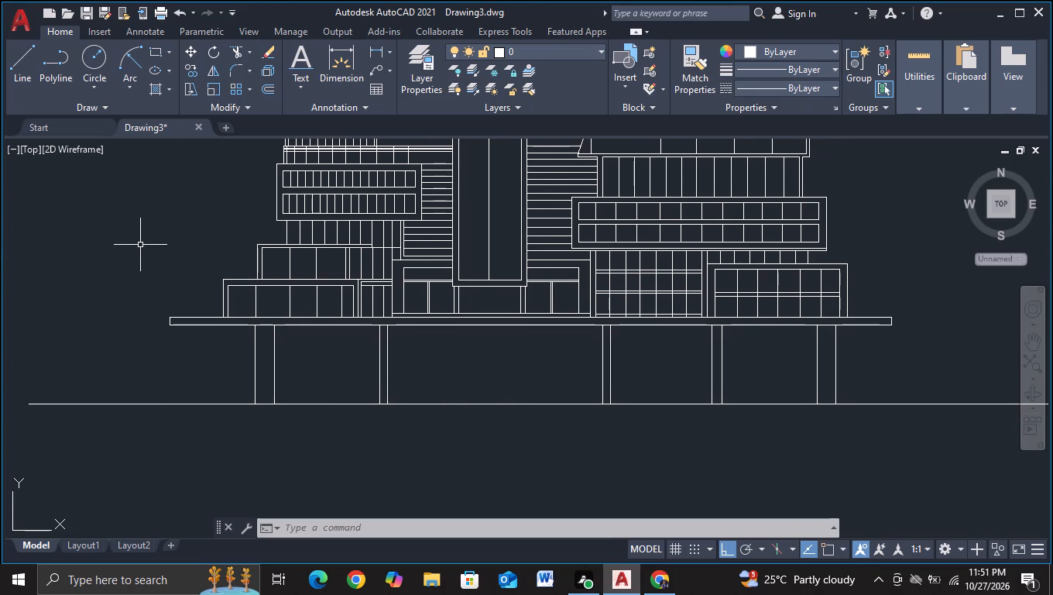
click(402, 363)
click(310, 359)
key(m)
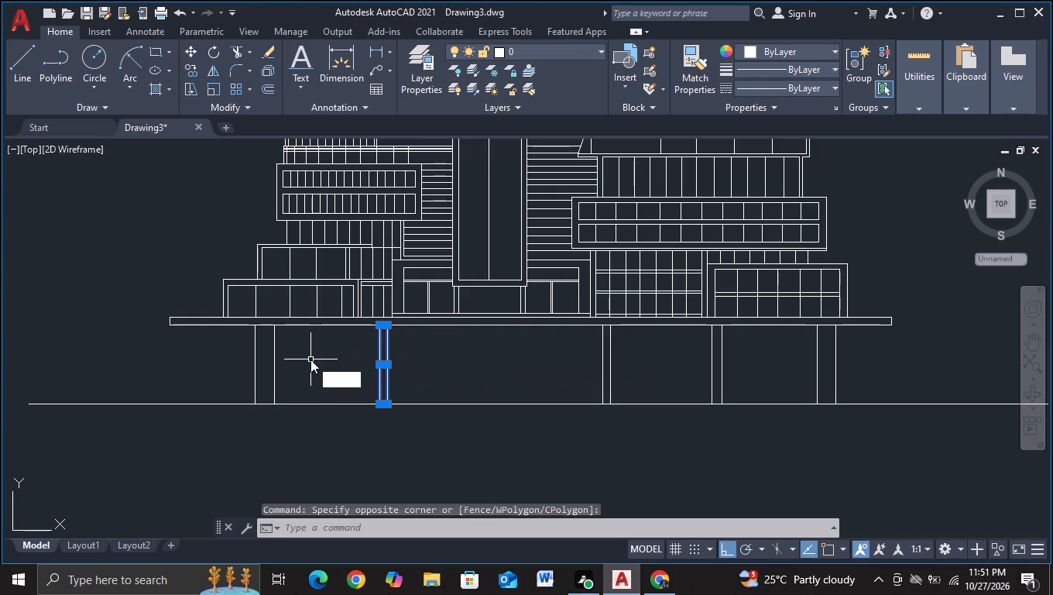
click(415, 390)
click(432, 371)
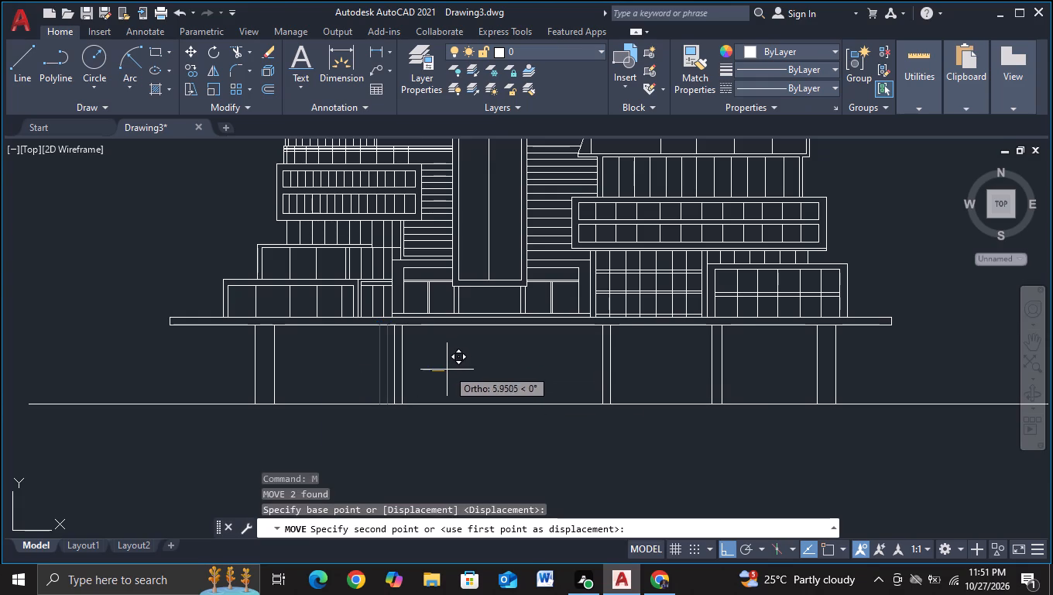
click(446, 370)
Move the middle supporting column horizontally to the left, under the right edge of the central opening.
click(620, 370)
click(593, 372)
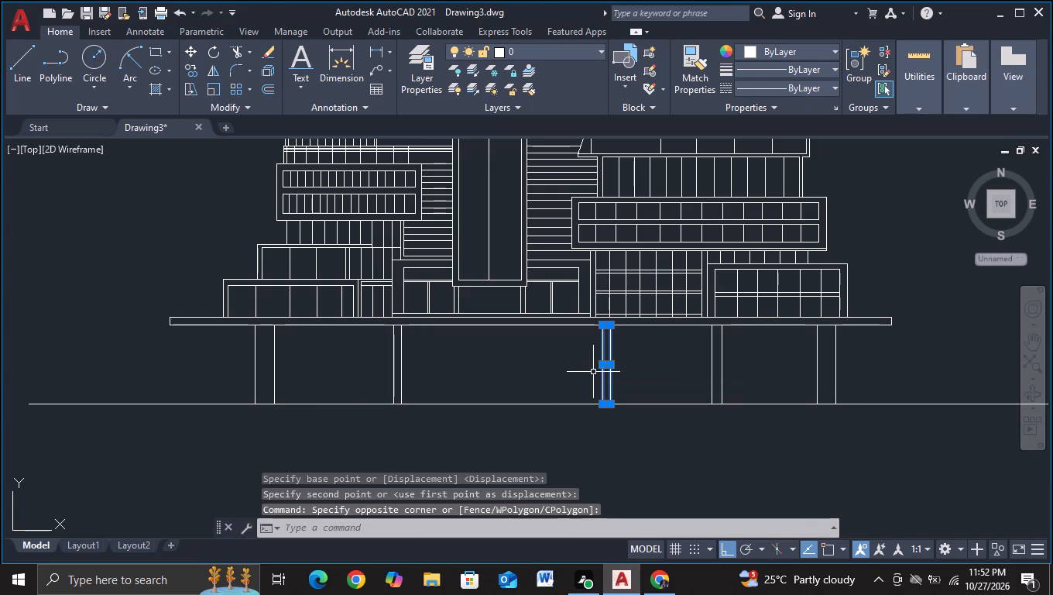
key(m)
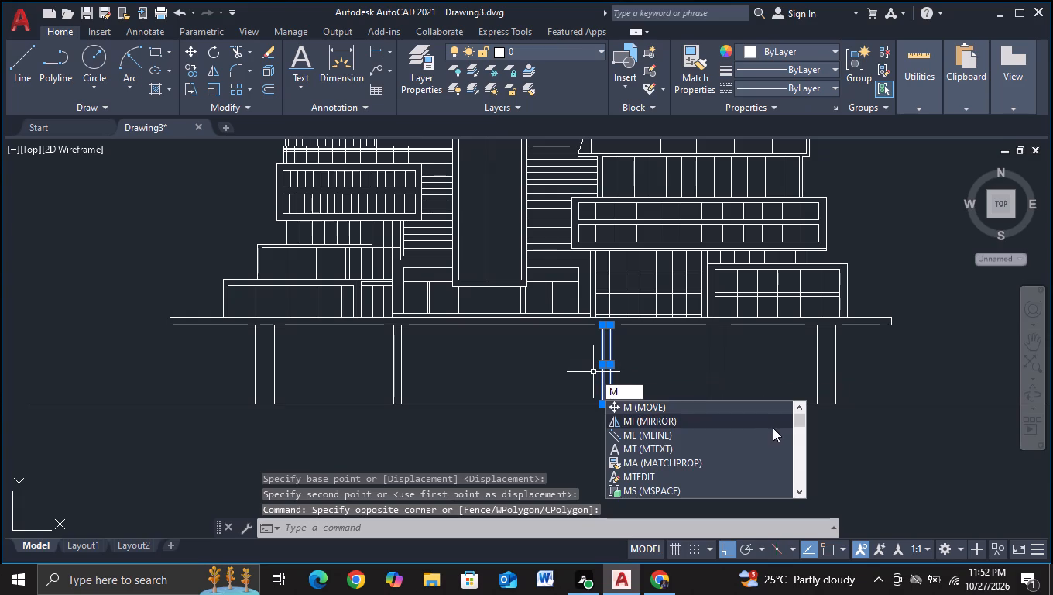
click(753, 407)
click(743, 473)
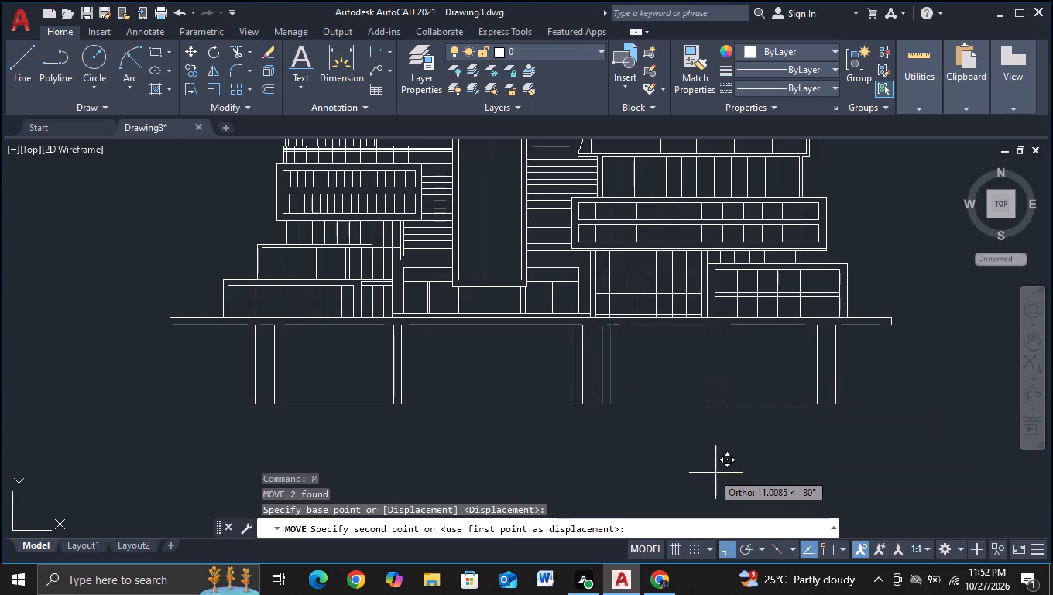
click(724, 470)
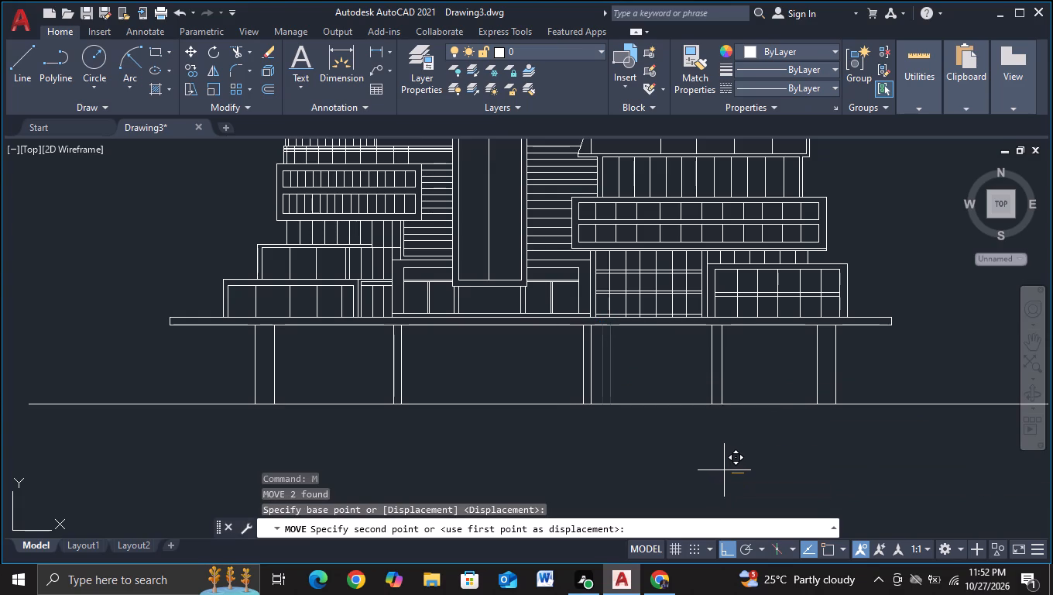
key(Escape)
Move the fourth supporting column from the left slightly leftward, under the left edge of the rightmost lower block.
scroll(742, 366, down, 1)
middle_drag(764, 445, 737, 439)
middle_drag(605, 438, 622, 438)
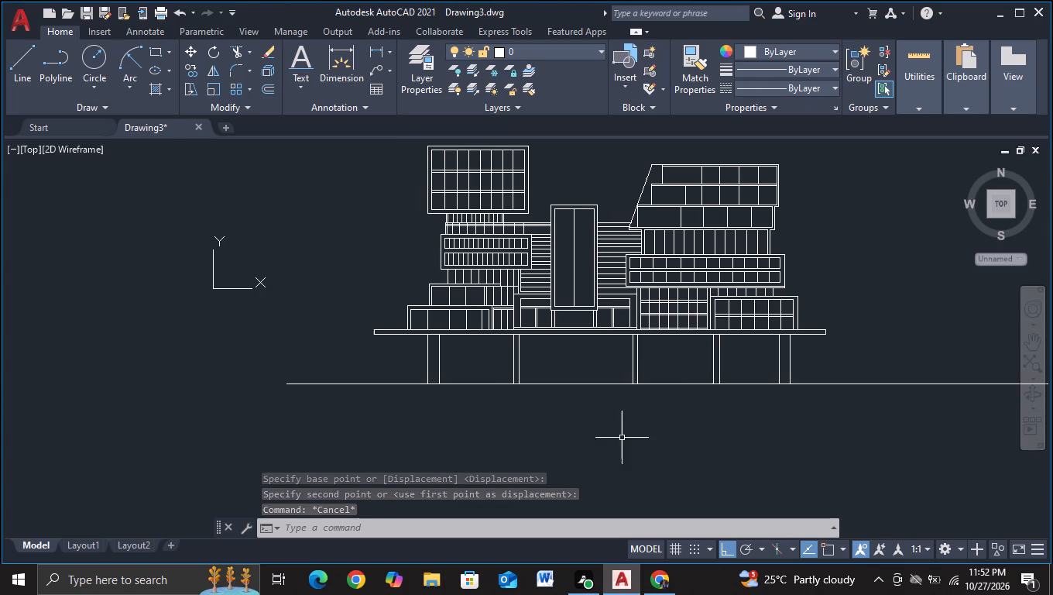
scroll(677, 414, up, 1)
click(790, 328)
click(705, 333)
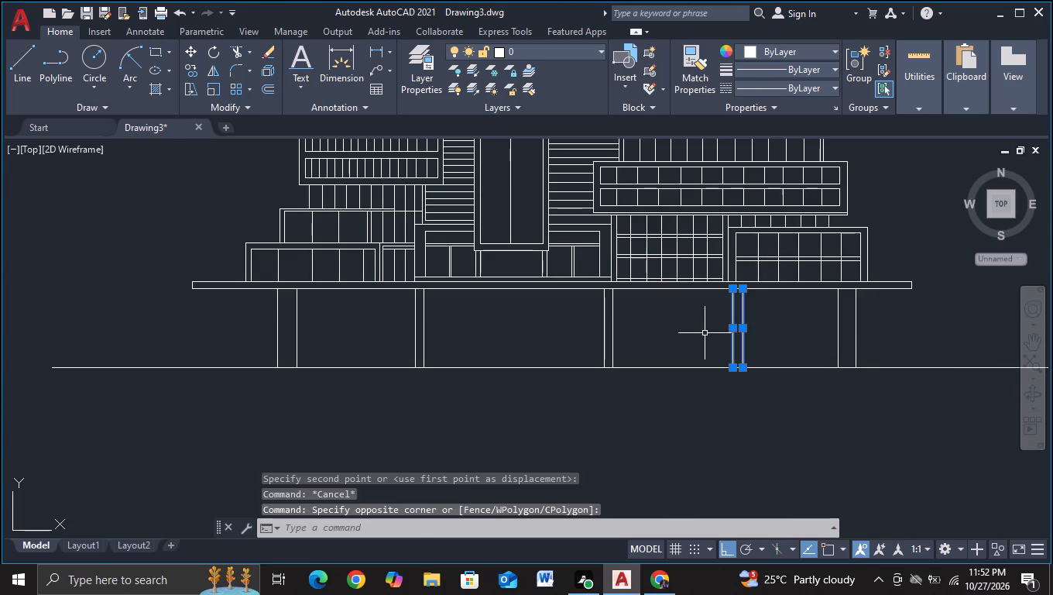
key(m)
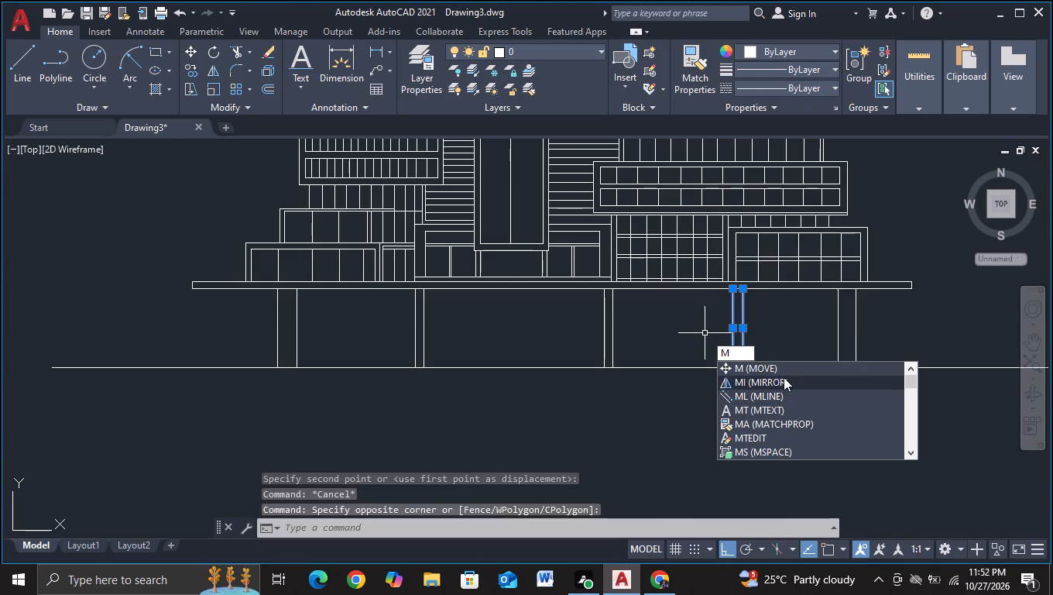
click(786, 366)
click(788, 410)
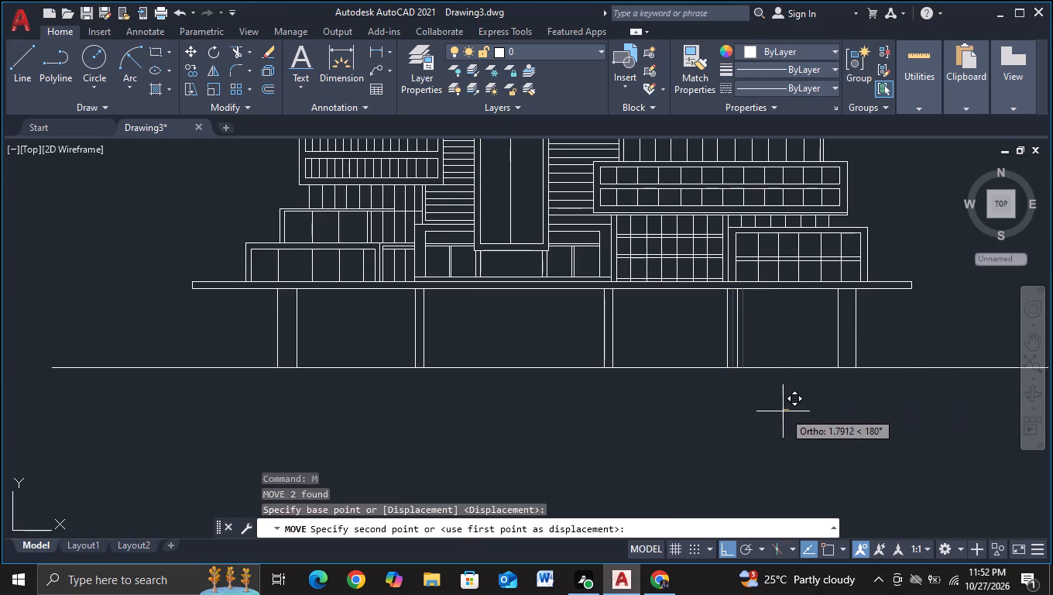
click(781, 411)
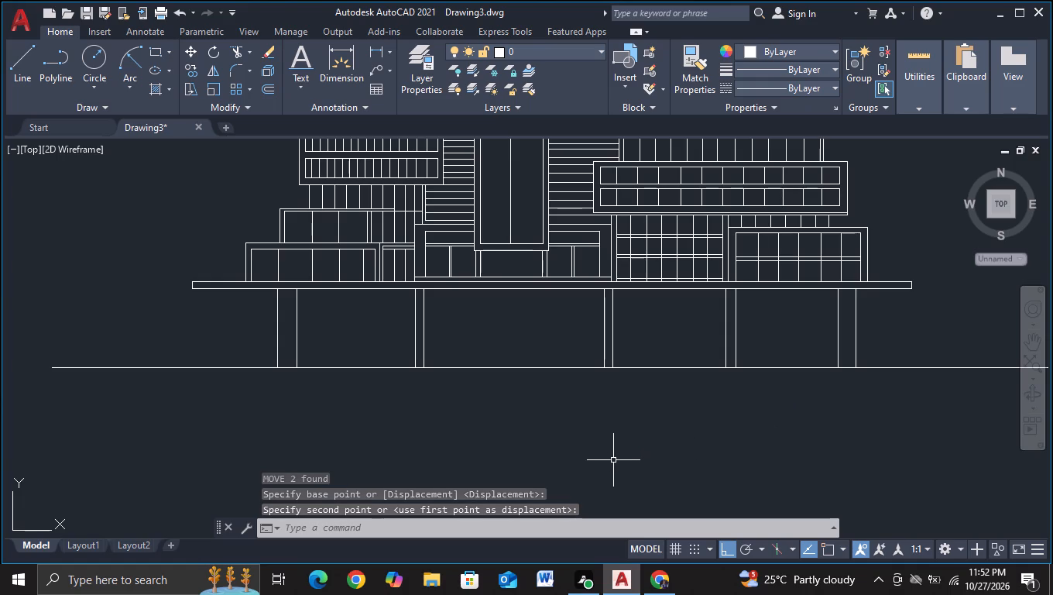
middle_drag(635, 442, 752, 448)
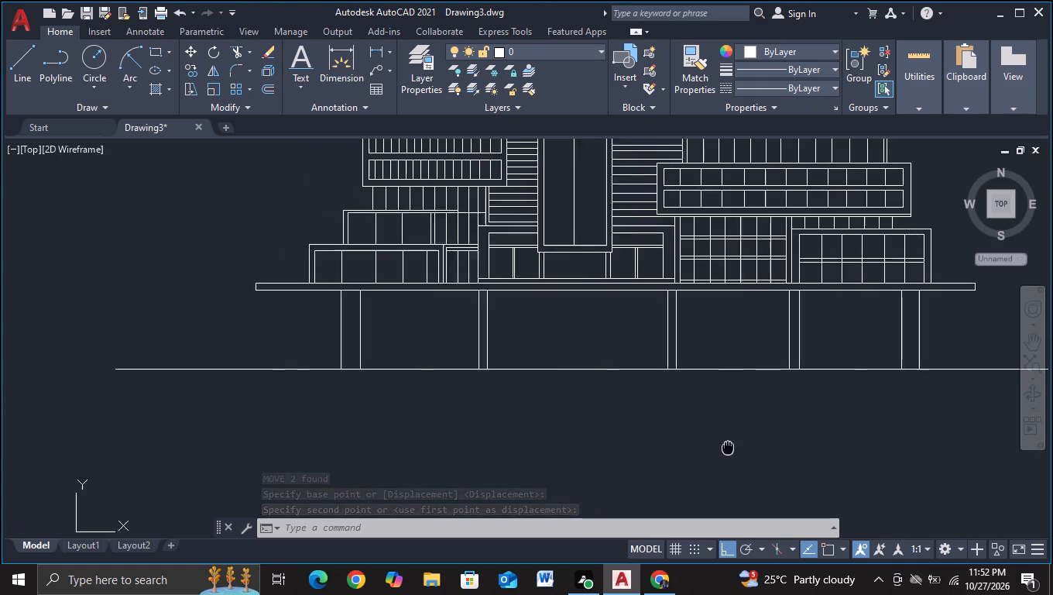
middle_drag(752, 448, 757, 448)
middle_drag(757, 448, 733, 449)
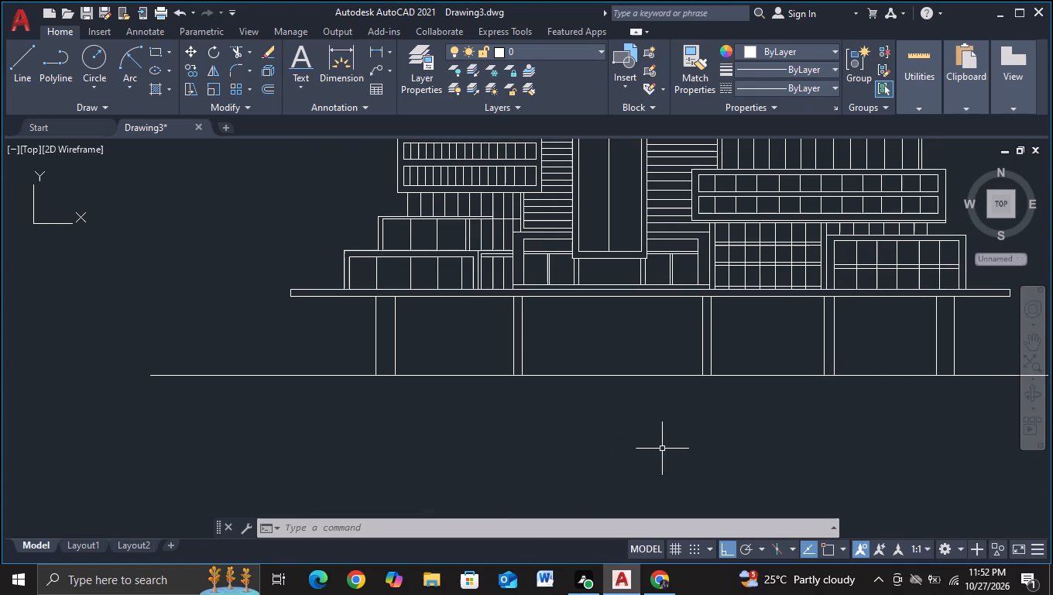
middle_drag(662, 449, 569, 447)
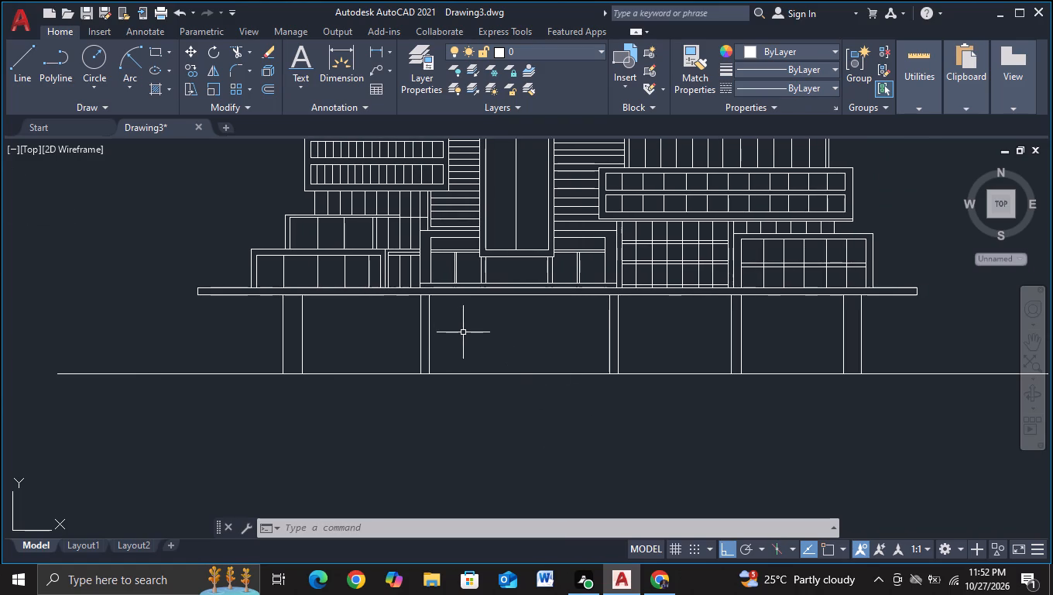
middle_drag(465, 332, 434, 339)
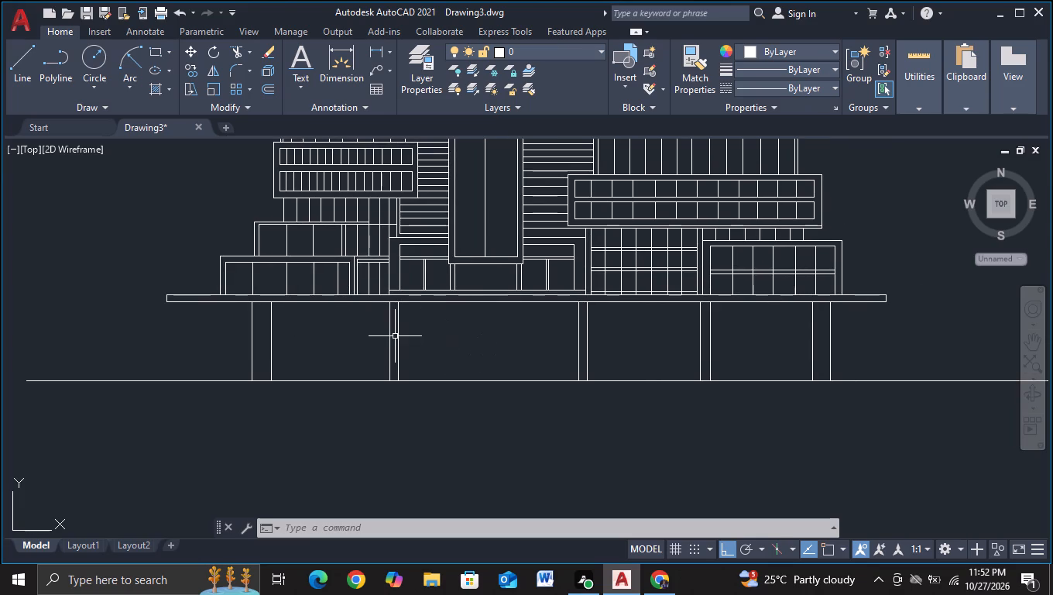
Copy the second column's right edge line four times, forming two narrow vertical pairs about 17 and 51 units to its right.
click(397, 335)
key(c)
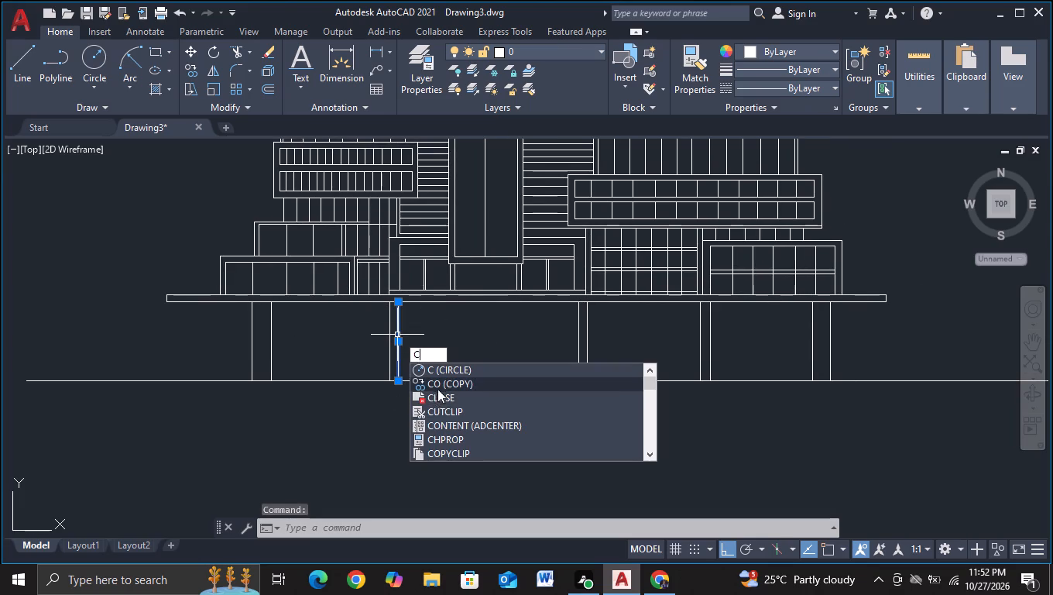
click(443, 387)
click(410, 428)
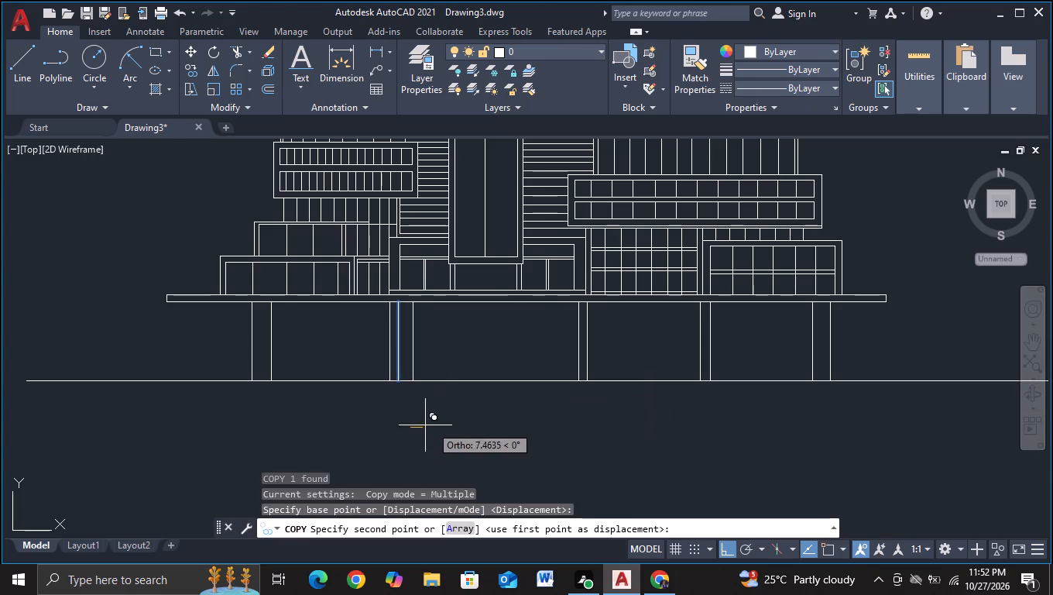
click(451, 425)
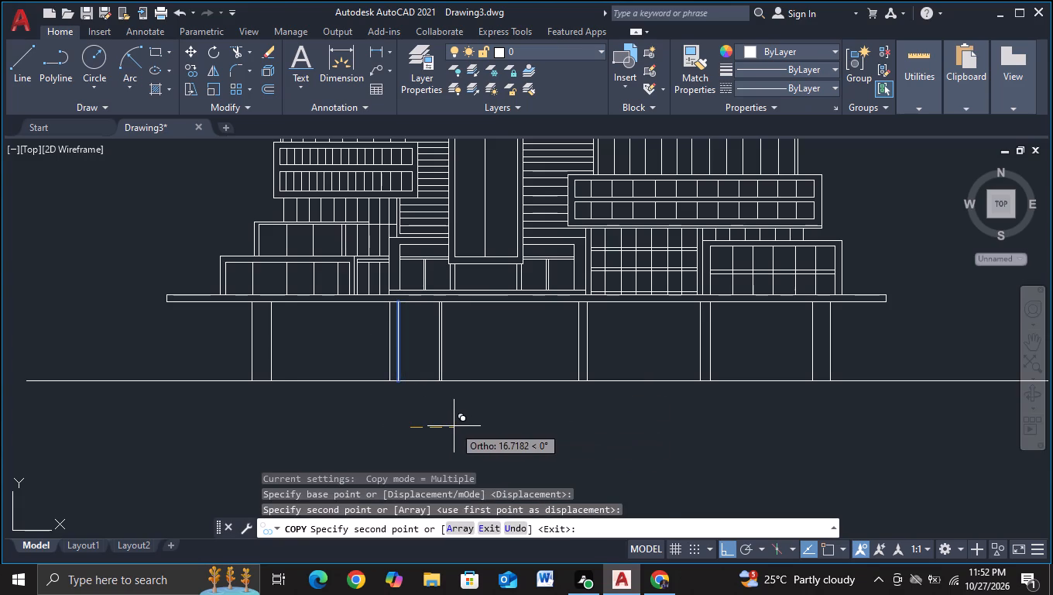
click(454, 426)
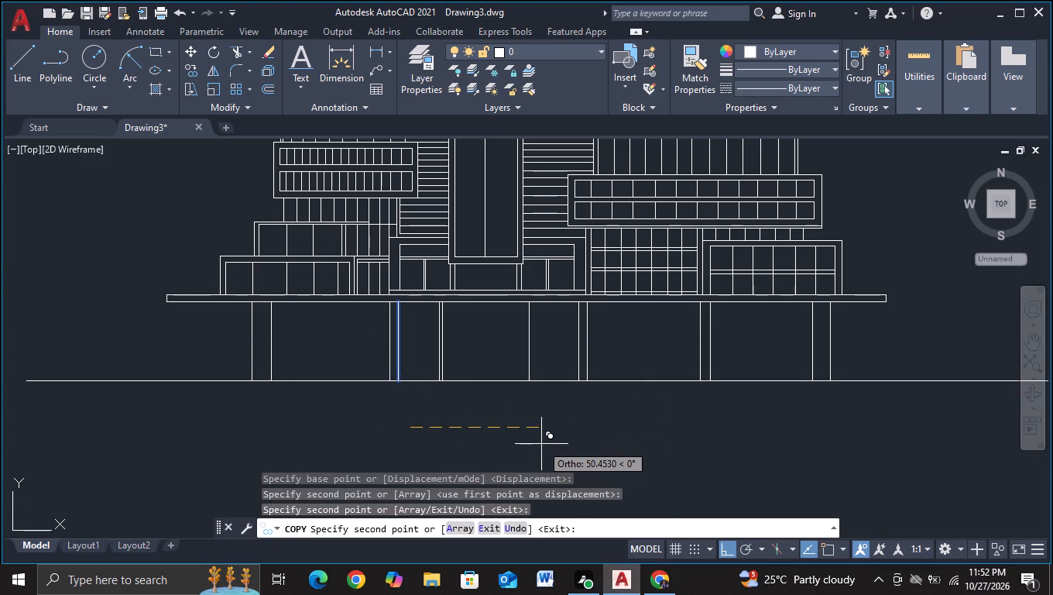
click(542, 444)
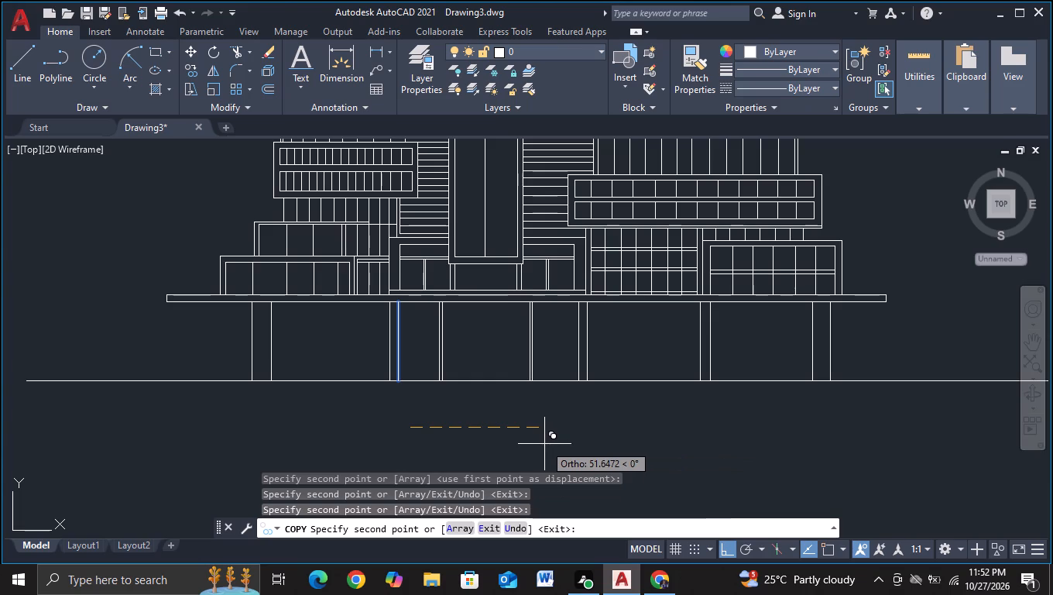
click(545, 444)
key(Escape)
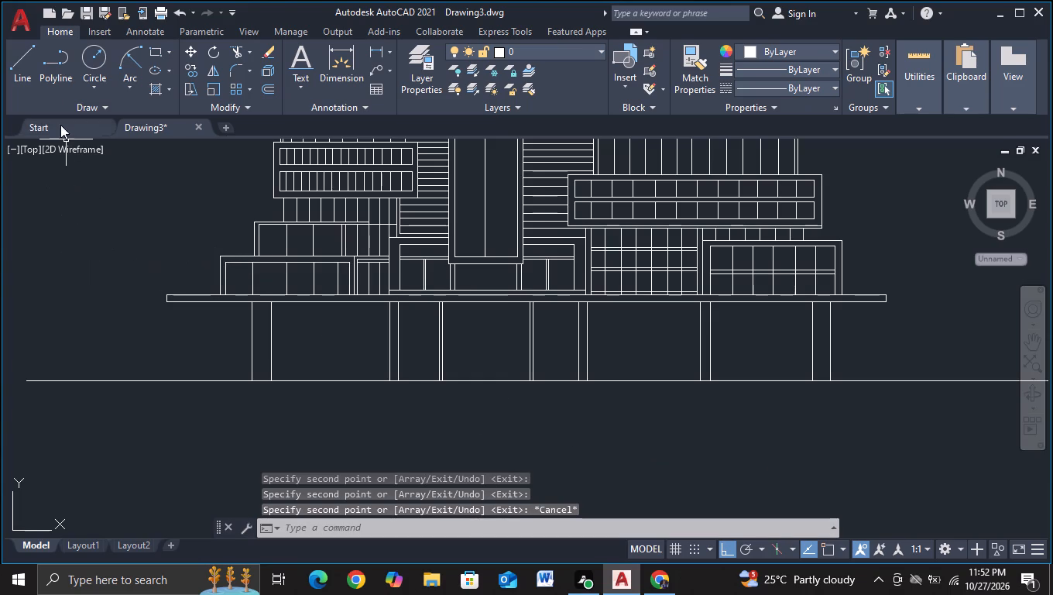
Draw a three-sided entrance door outline about 28 units wide between the two narrow vertical pairs, with both sides crossing the ground line.
click(33, 76)
scroll(478, 428, up, 1)
middle_drag(465, 403, 402, 475)
scroll(399, 473, up, 1)
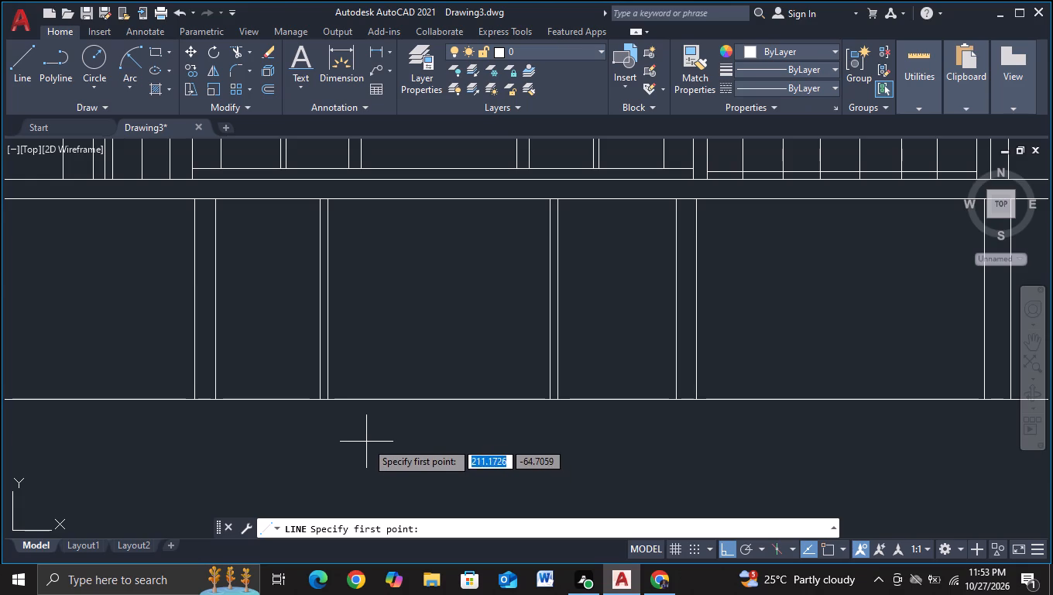
click(346, 418)
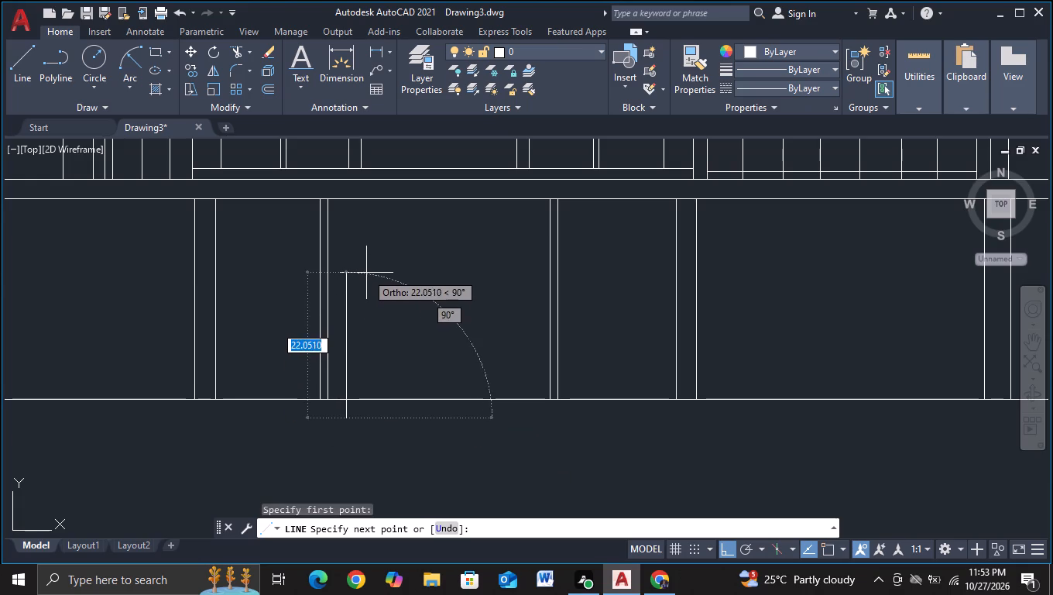
click(367, 269)
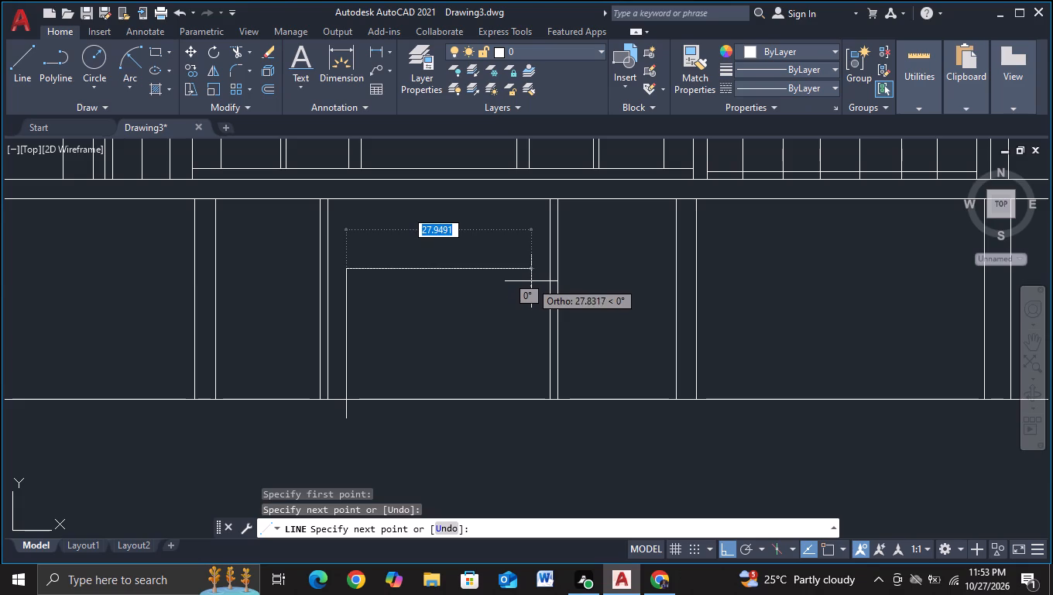
click(530, 281)
click(532, 472)
key(Escape)
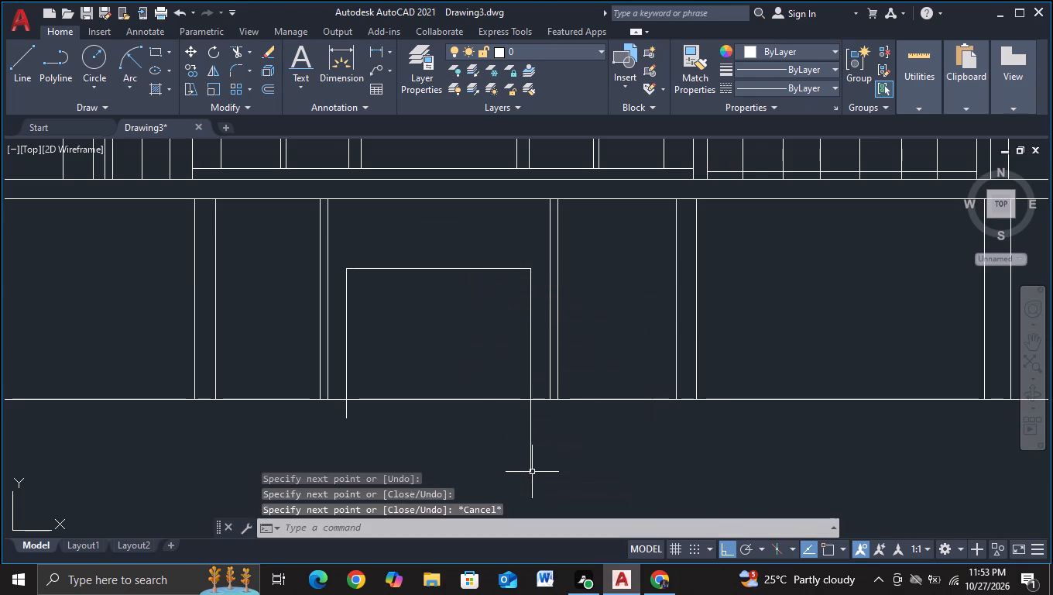
Trim the ends of both door sides that extend below the ground line, using a fence across them.
click(241, 59)
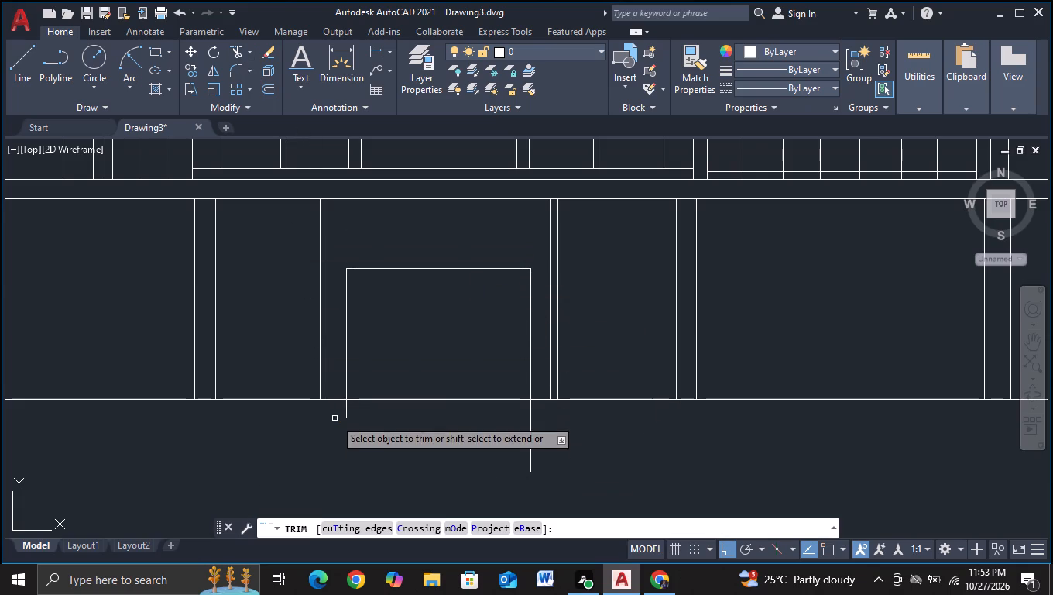
click(334, 418)
click(550, 424)
key(Escape)
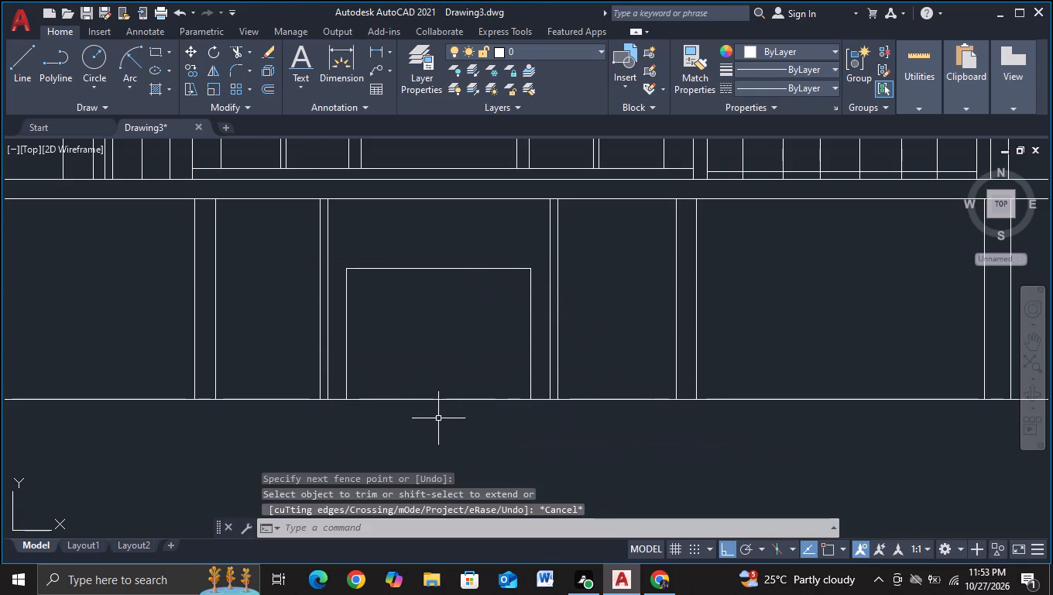
Copy the door's left side line inward to about 3 units from each side and to the middle of the opening.
click(348, 342)
key(c)
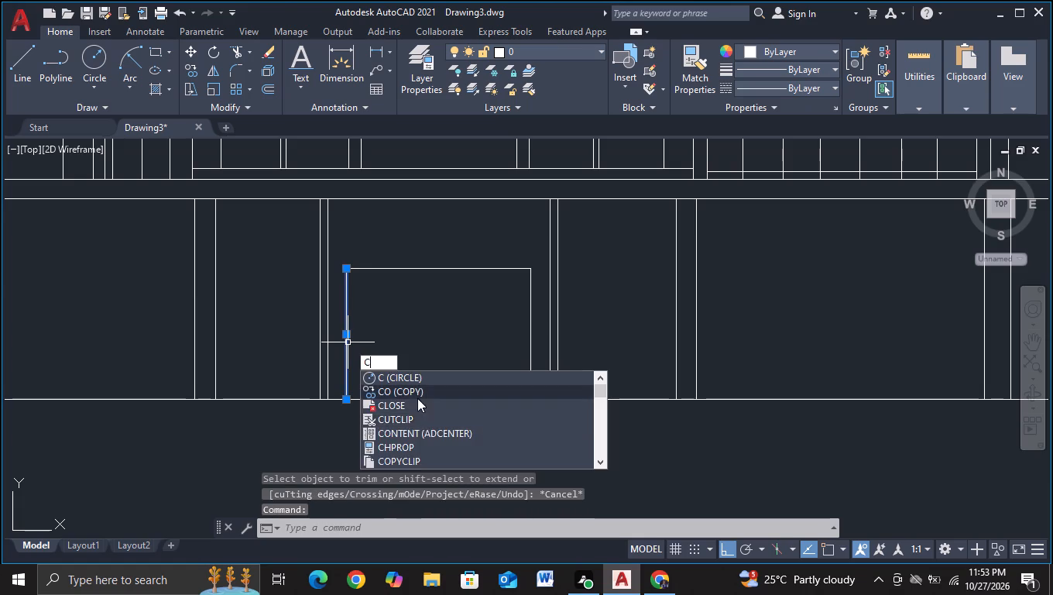
click(417, 397)
click(413, 431)
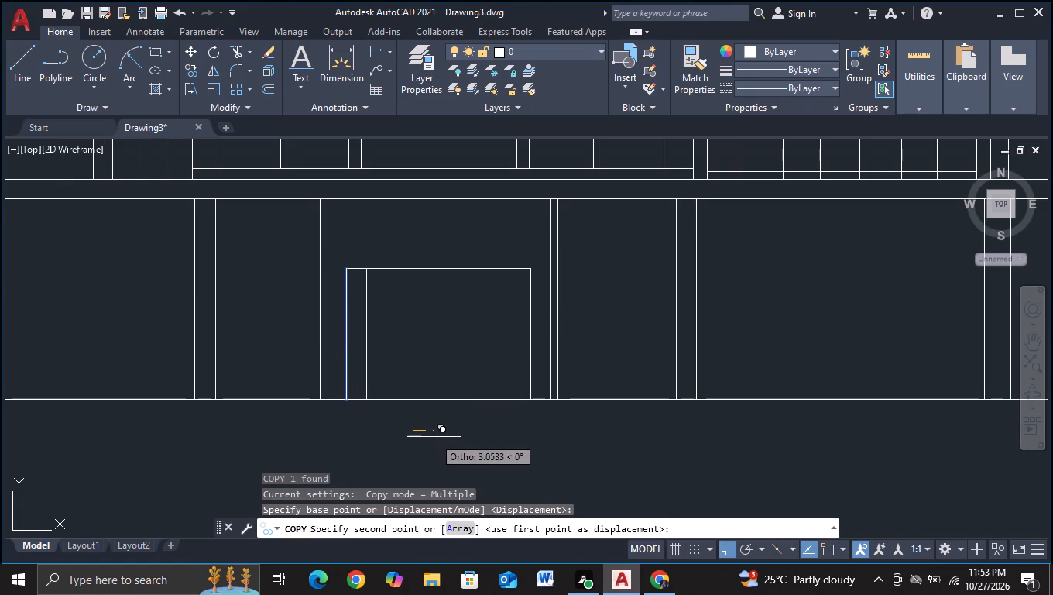
click(434, 437)
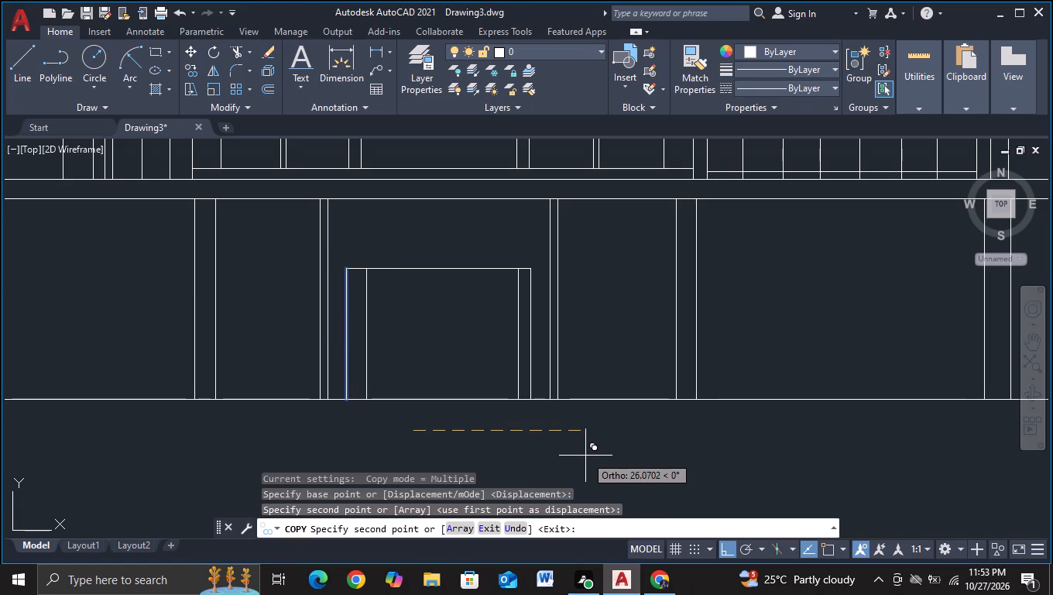
click(579, 459)
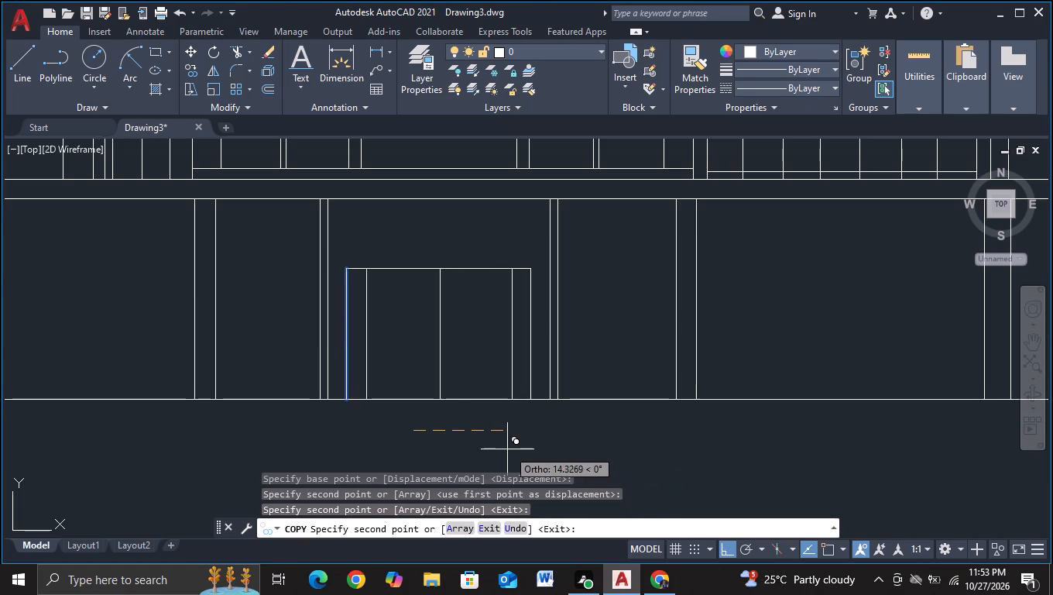
click(509, 449)
key(Escape)
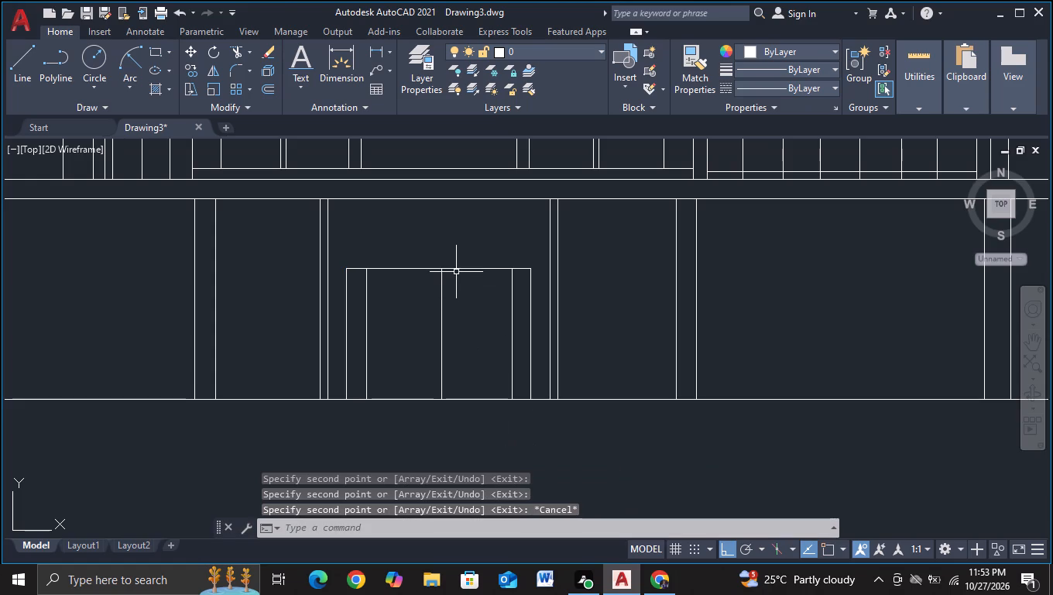
Copy the door's top line about 2.5 units downward to form the head of the frame.
click(454, 269)
key(c)
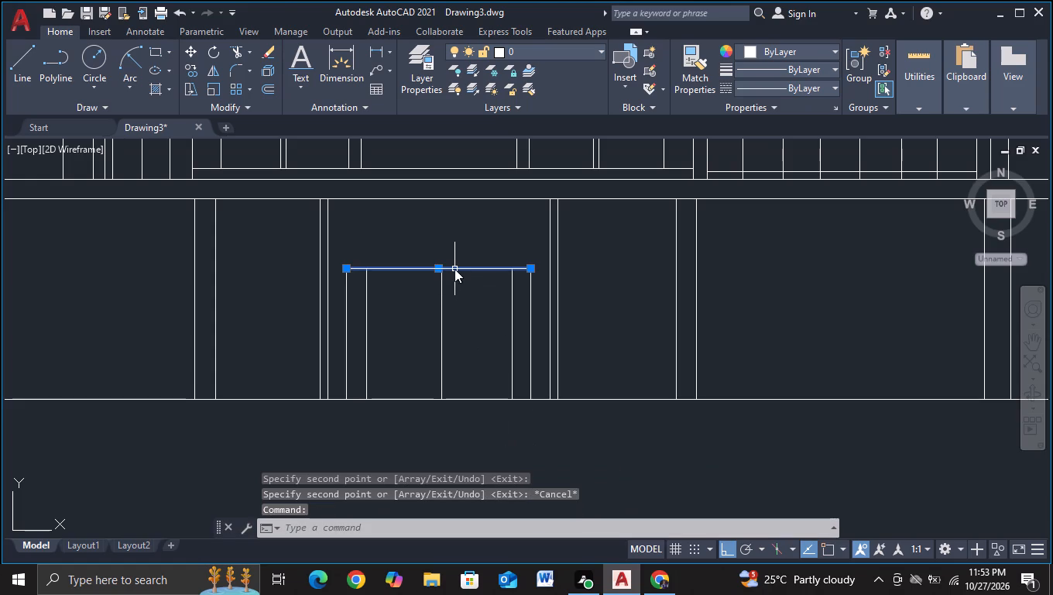
click(510, 314)
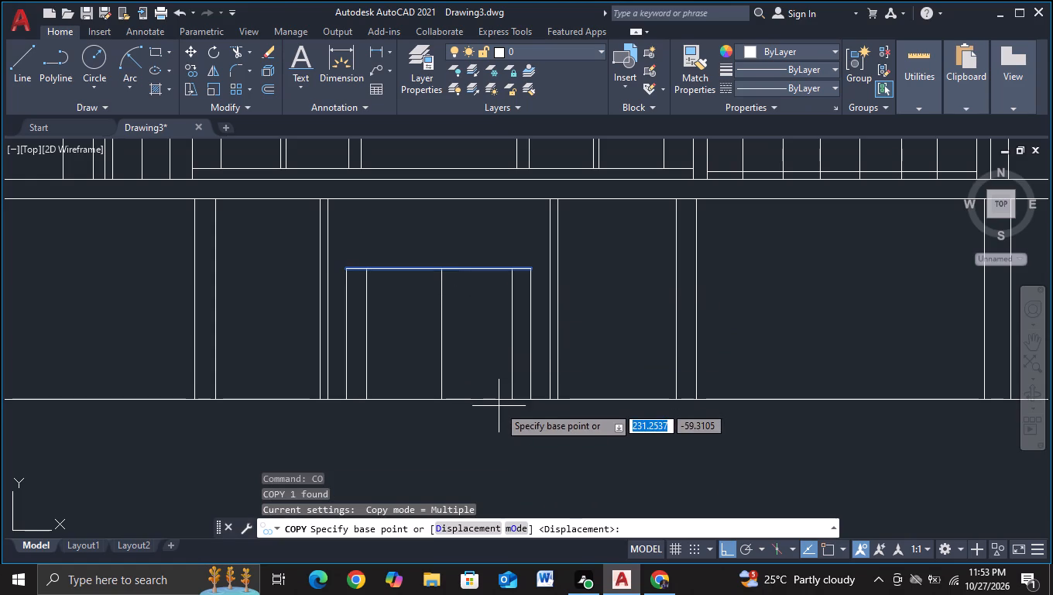
click(498, 425)
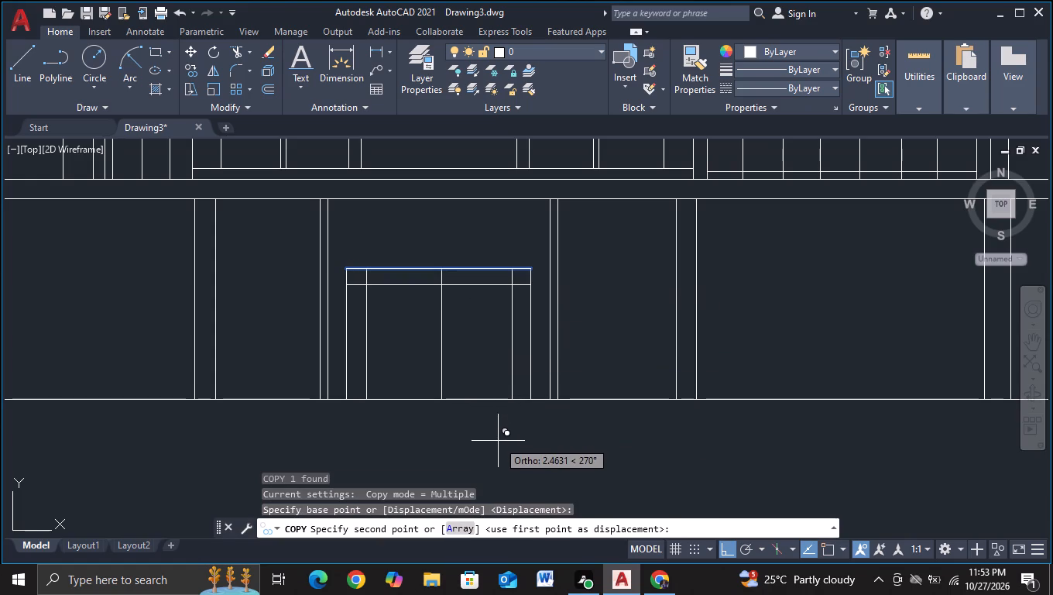
click(498, 441)
key(Escape)
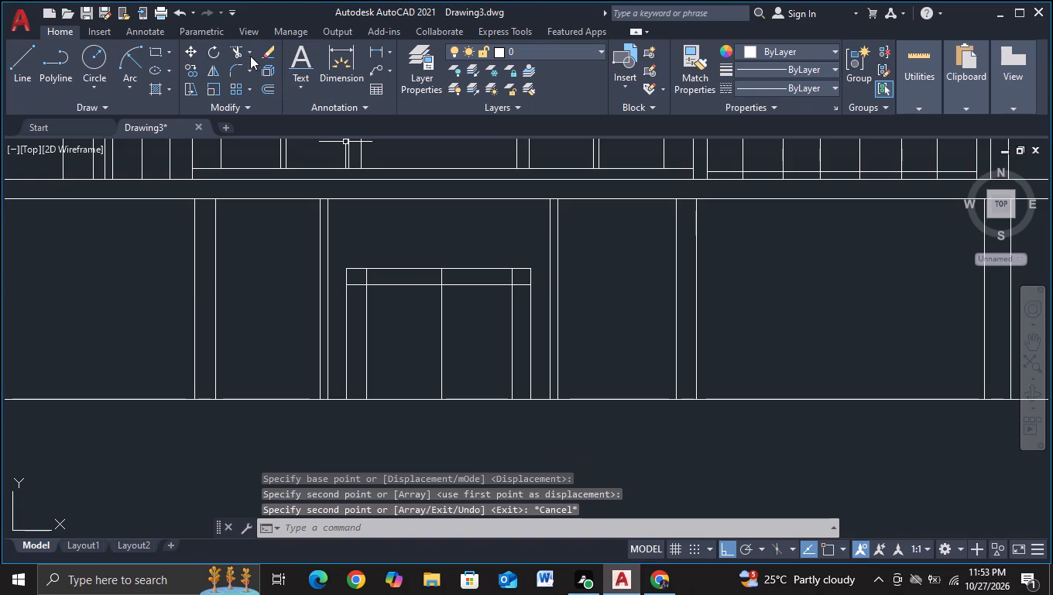
Trim the three inner vertical door lines between the two top lines, using a fence across them.
click(233, 50)
click(357, 275)
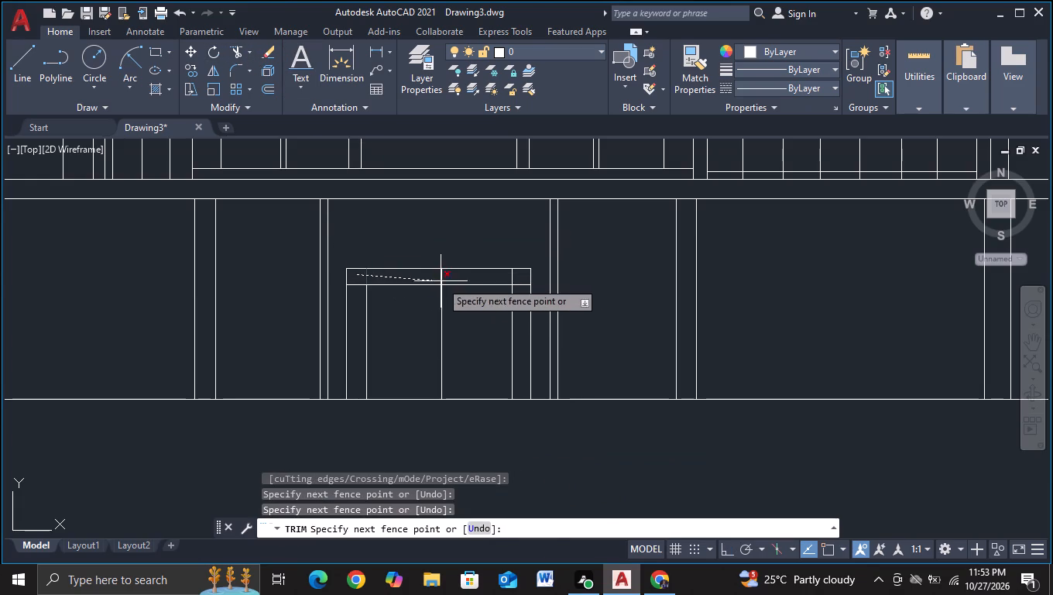
click(518, 277)
key(Escape)
Draw a small closed rectangular handle about 3 units high on the left door leaf beside the centre line, turning object snap on.
middle_drag(491, 320, 488, 273)
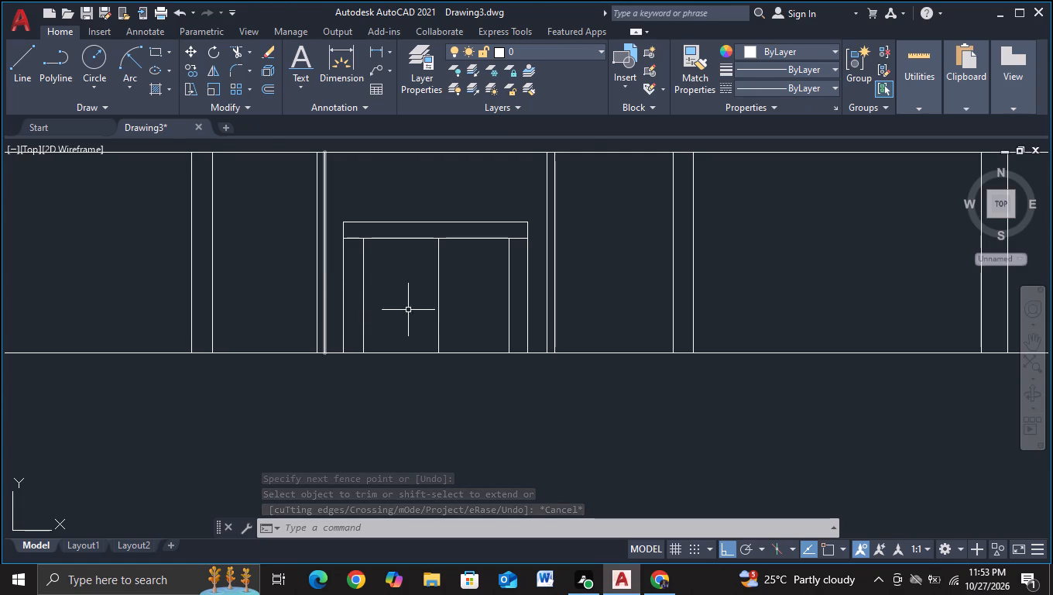
scroll(408, 310, down, 1)
scroll(466, 373, down, 2)
middle_drag(475, 397, 507, 388)
scroll(507, 388, up, 2)
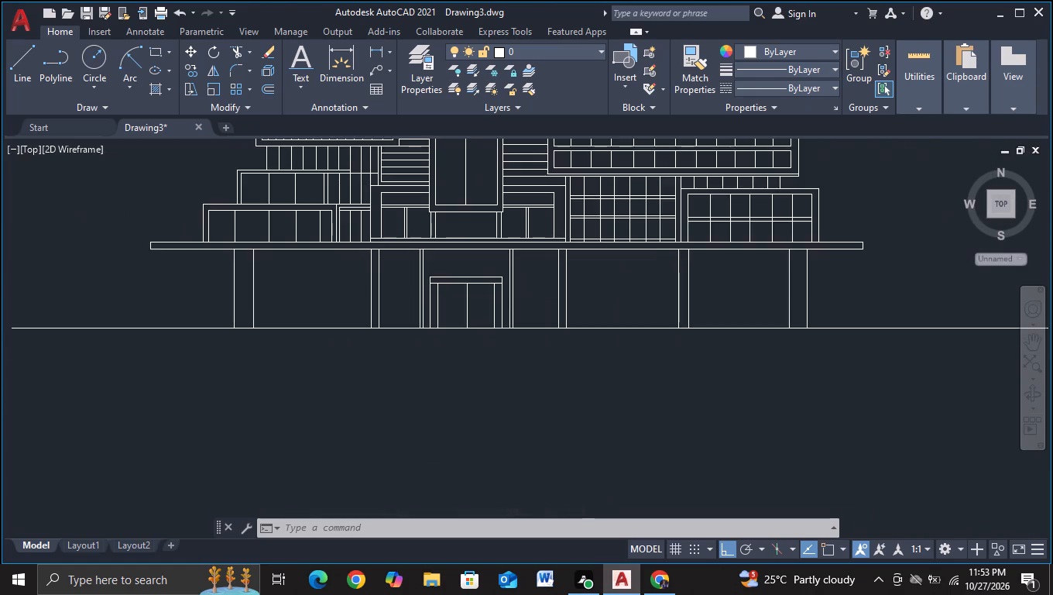
middle_drag(507, 388, 497, 437)
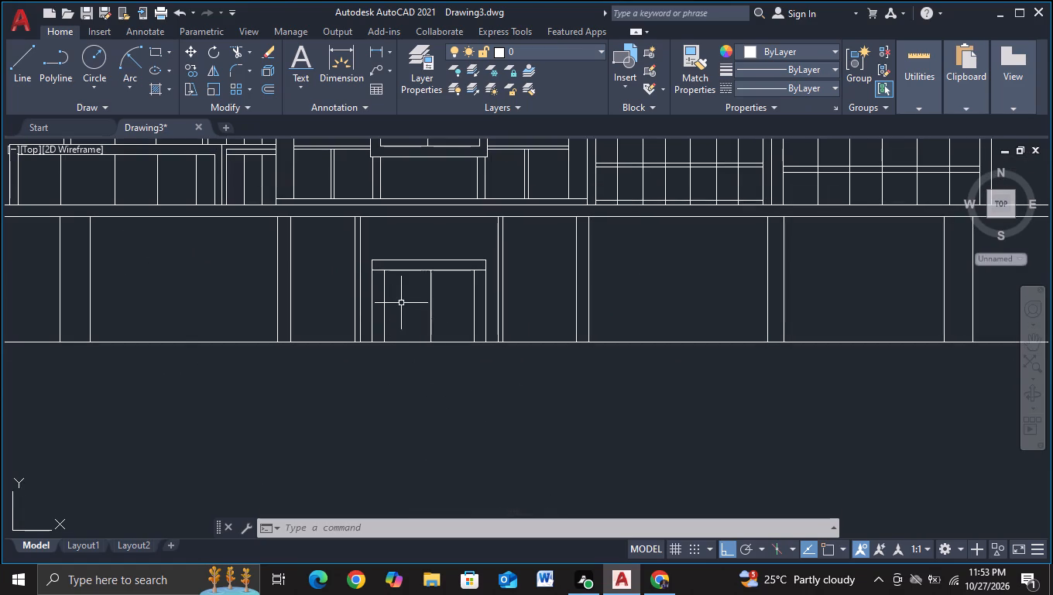
click(18, 60)
scroll(401, 306, up, 2)
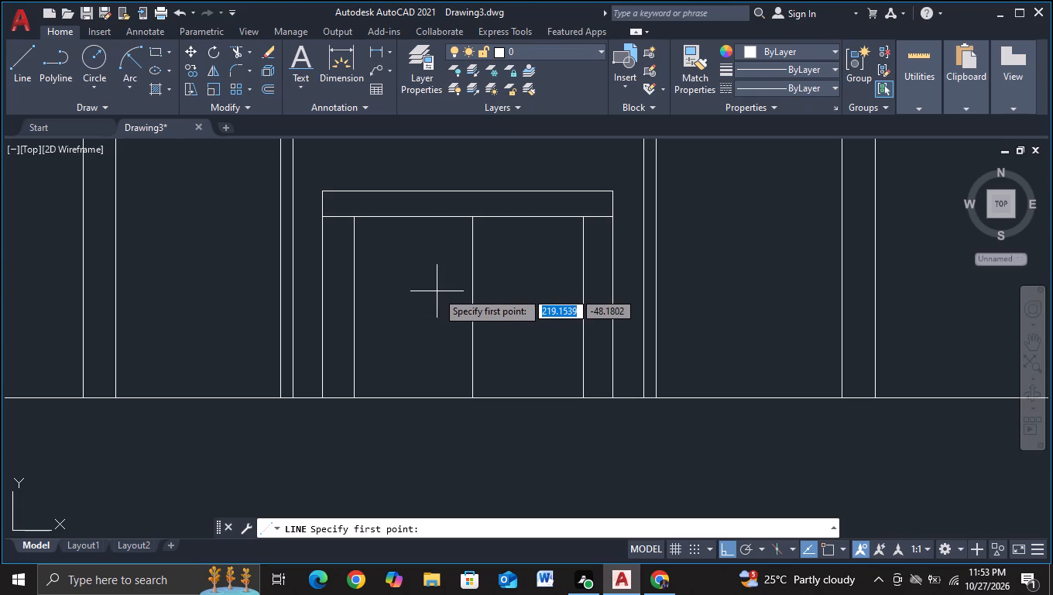
click(437, 291)
click(437, 322)
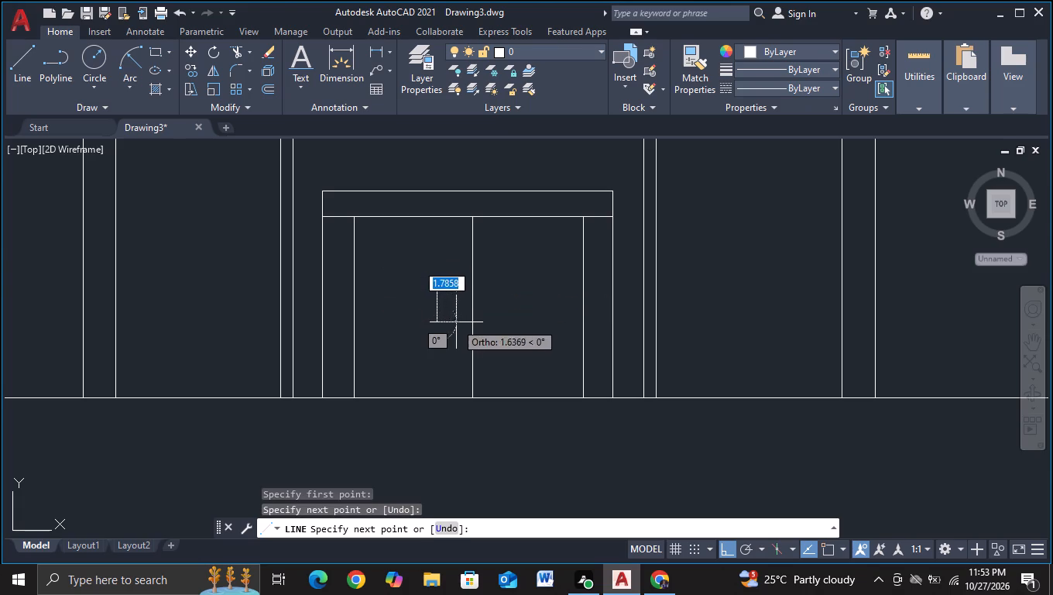
click(461, 320)
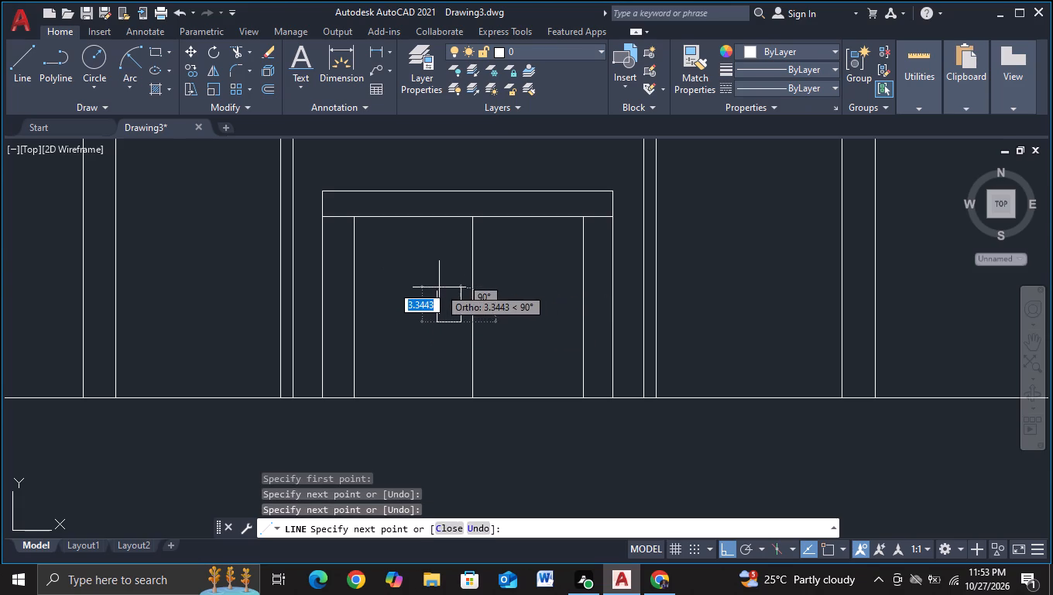
key(F3)
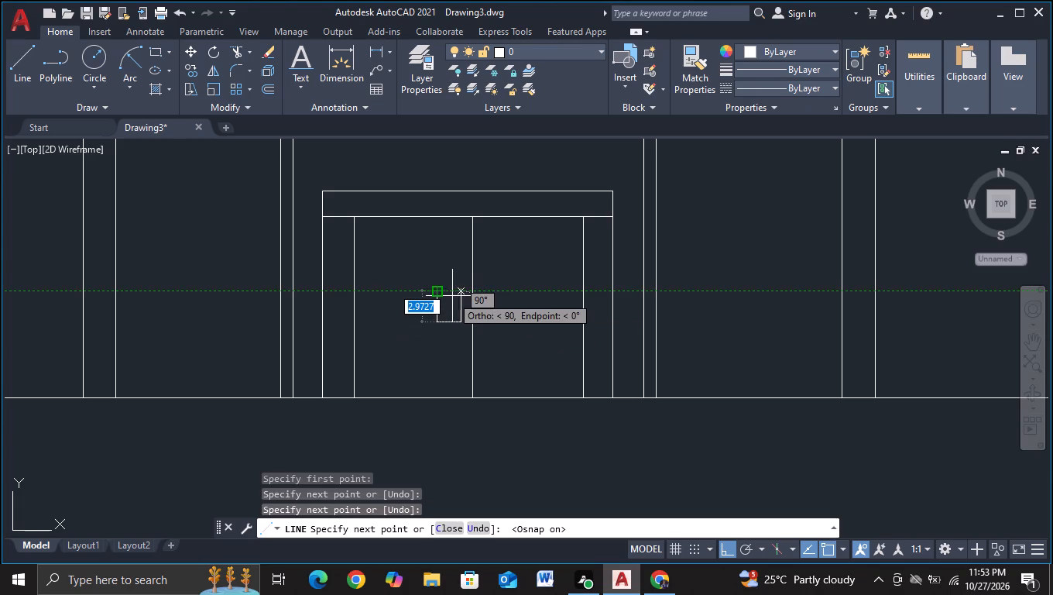
click(463, 292)
click(437, 293)
key(Escape)
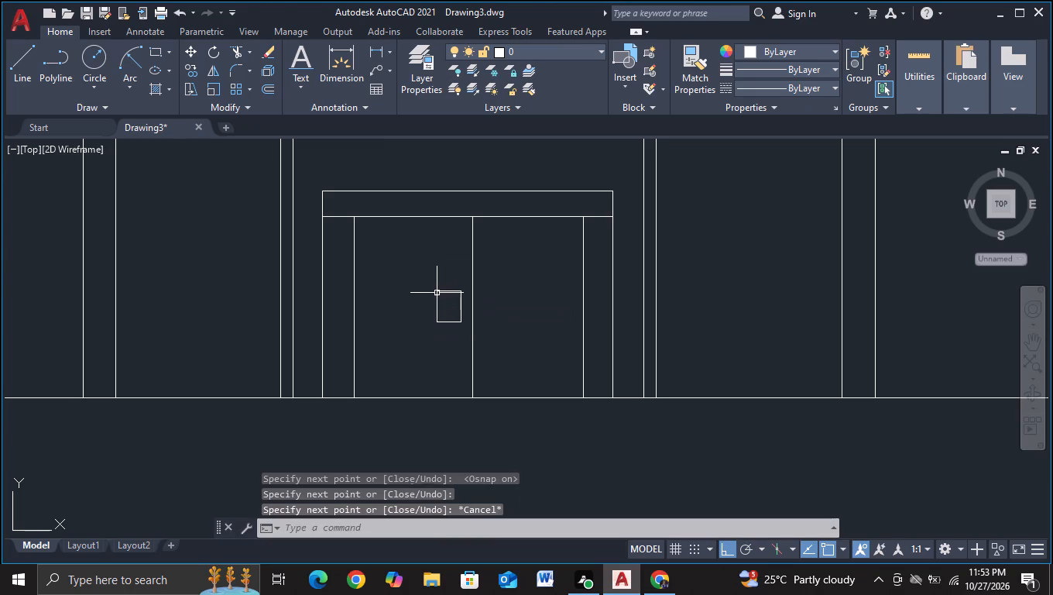
Copy the small handle rectangle horizontally onto the right door leaf, just past the centre line.
drag(430, 273, 431, 321)
click(424, 275)
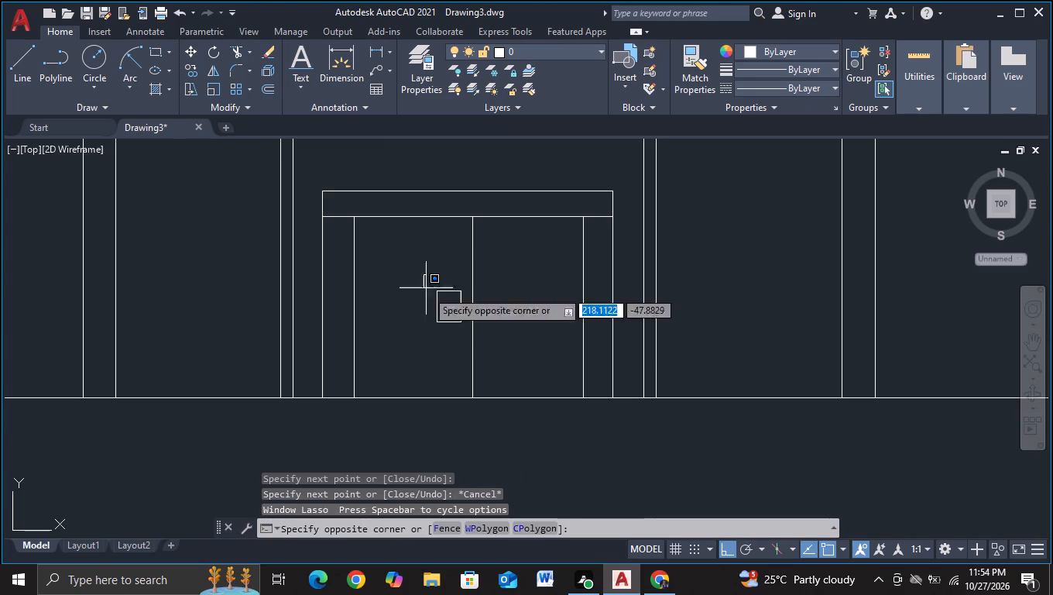
click(468, 333)
key(c)
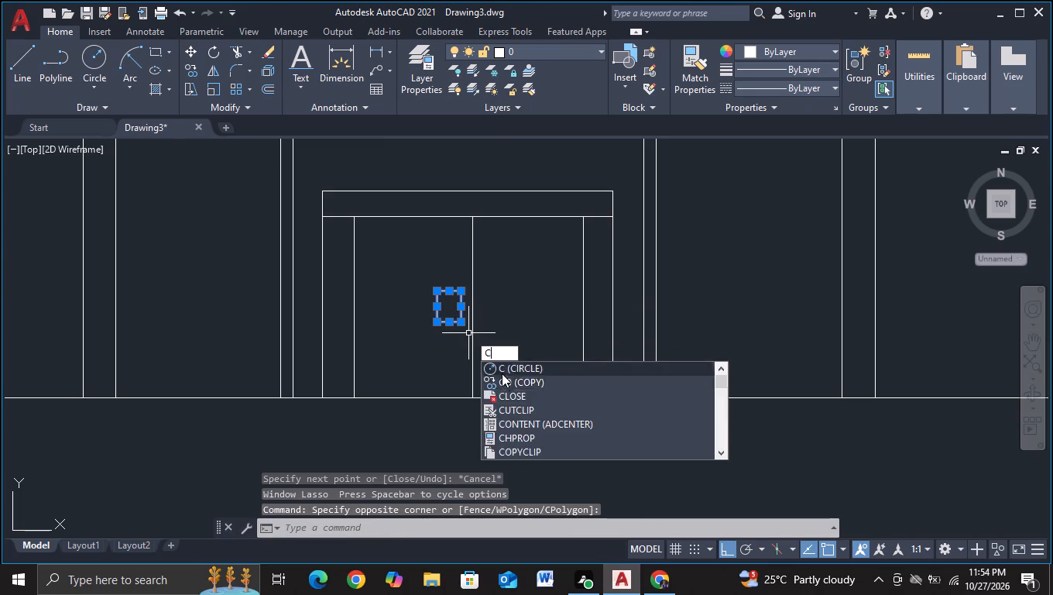
click(503, 377)
click(450, 418)
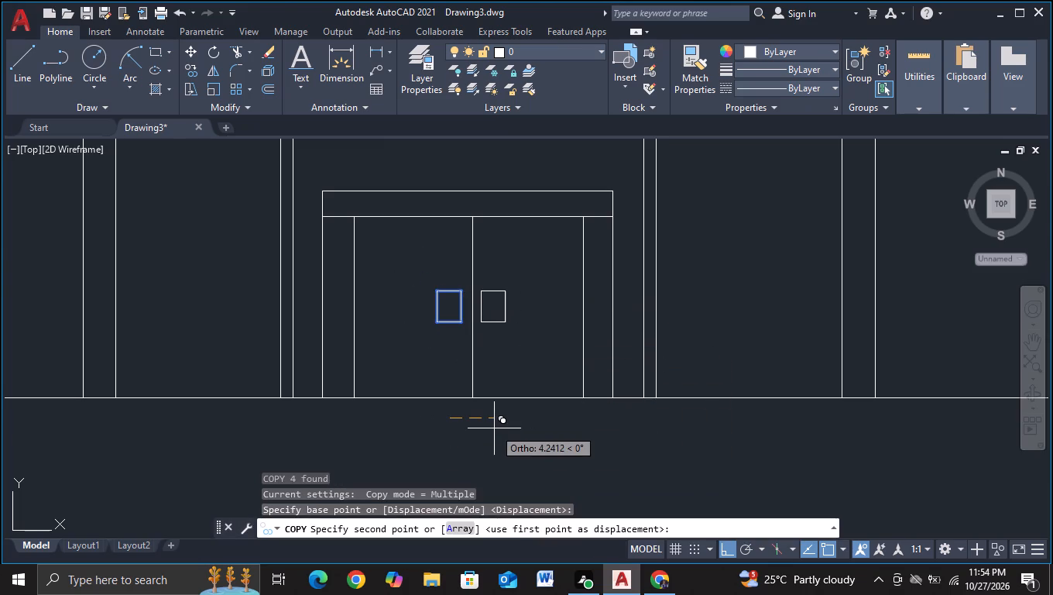
click(496, 429)
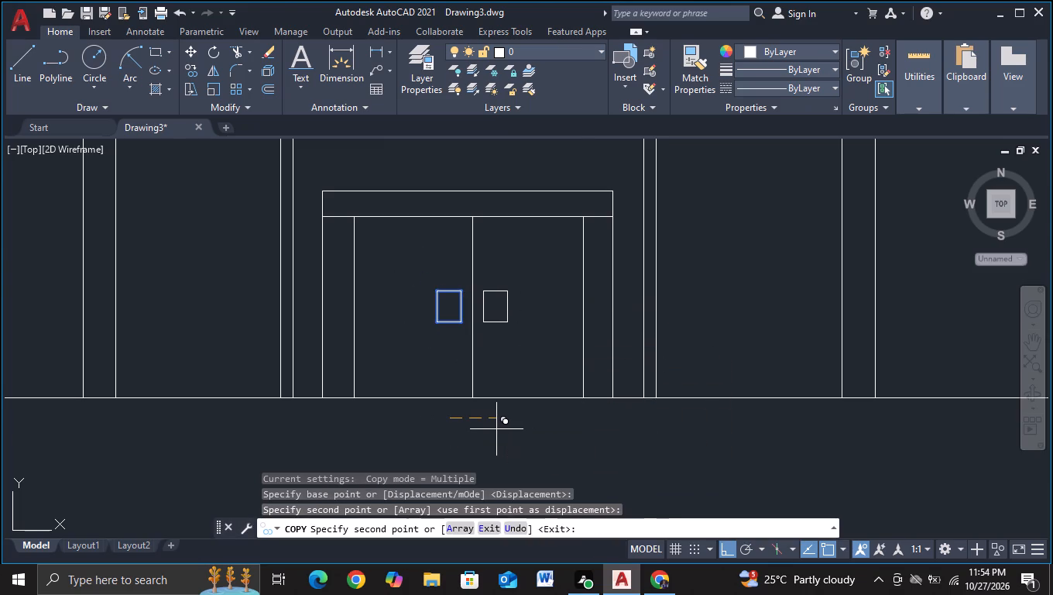
key(Escape)
scroll(496, 429, down, 2)
middle_drag(506, 439, 563, 387)
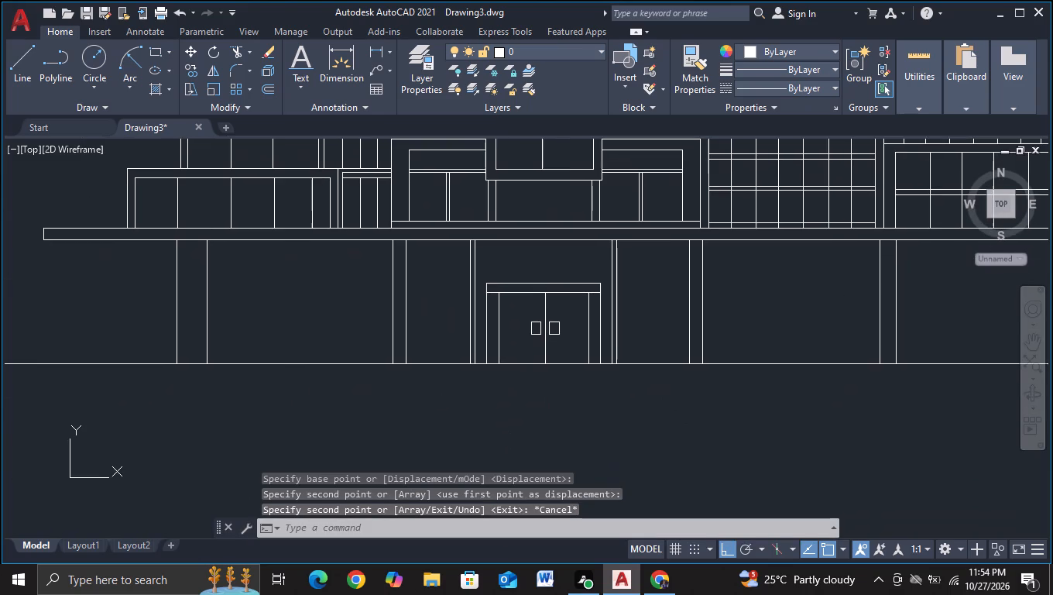
Review the whole elevation, then examine the upper storeys and the central tower up close.
scroll(482, 386, down, 2)
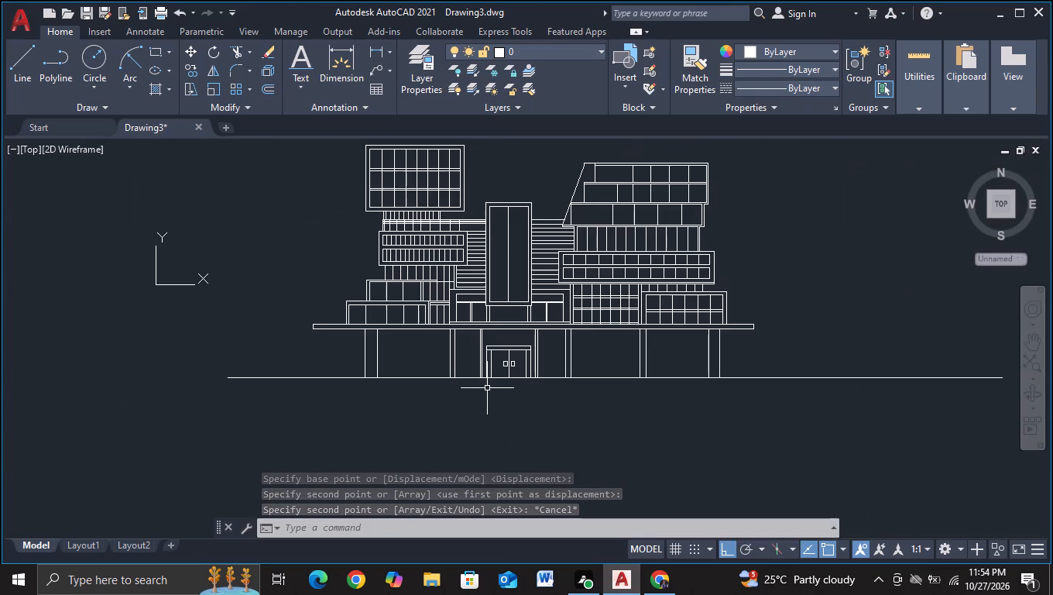
middle_drag(491, 397, 427, 412)
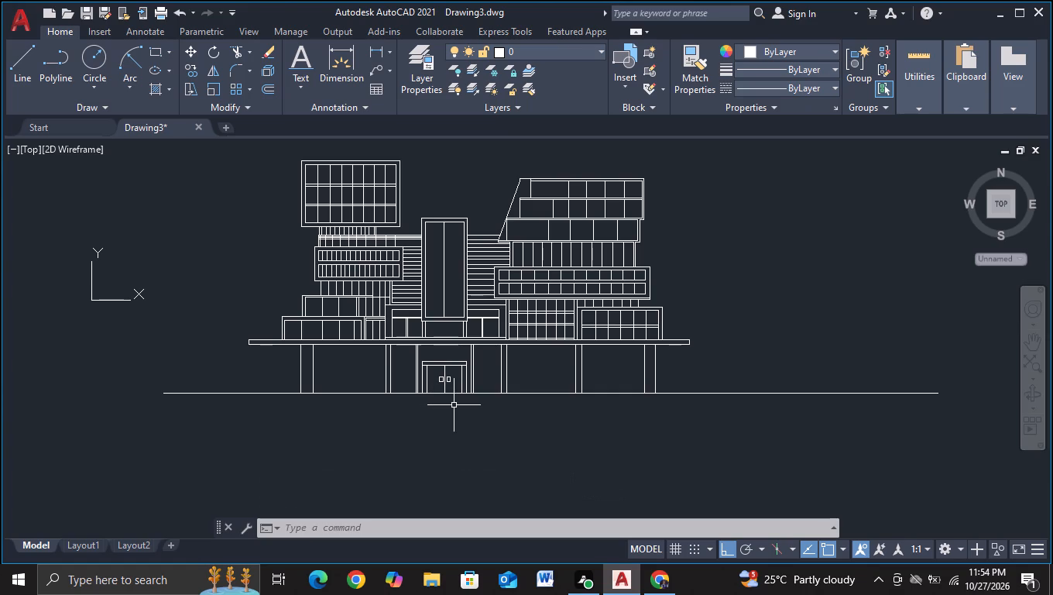
middle_drag(489, 410, 438, 445)
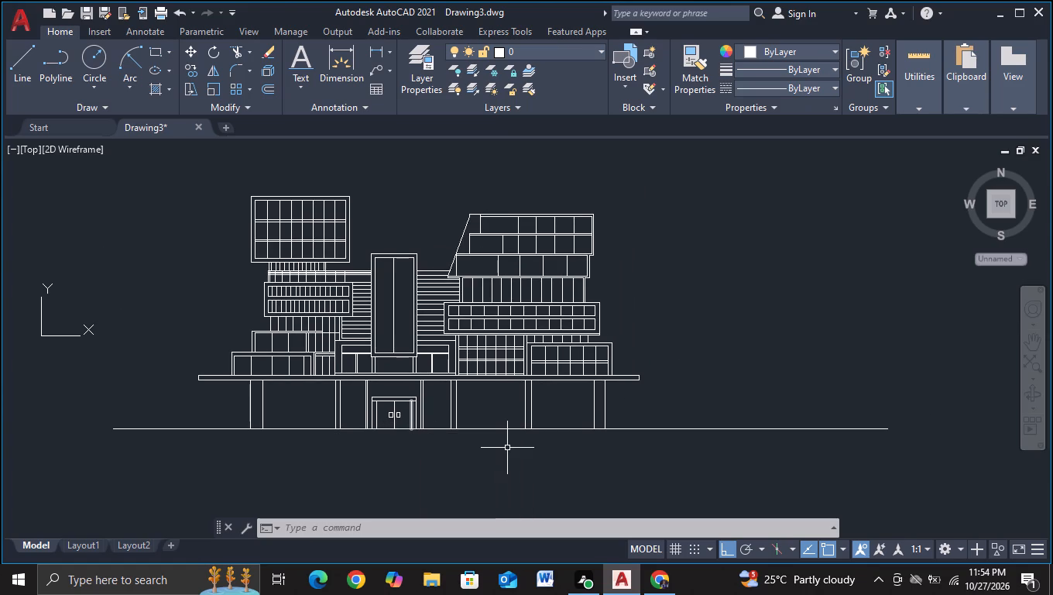
scroll(640, 398, up, 2)
scroll(640, 398, down, 2)
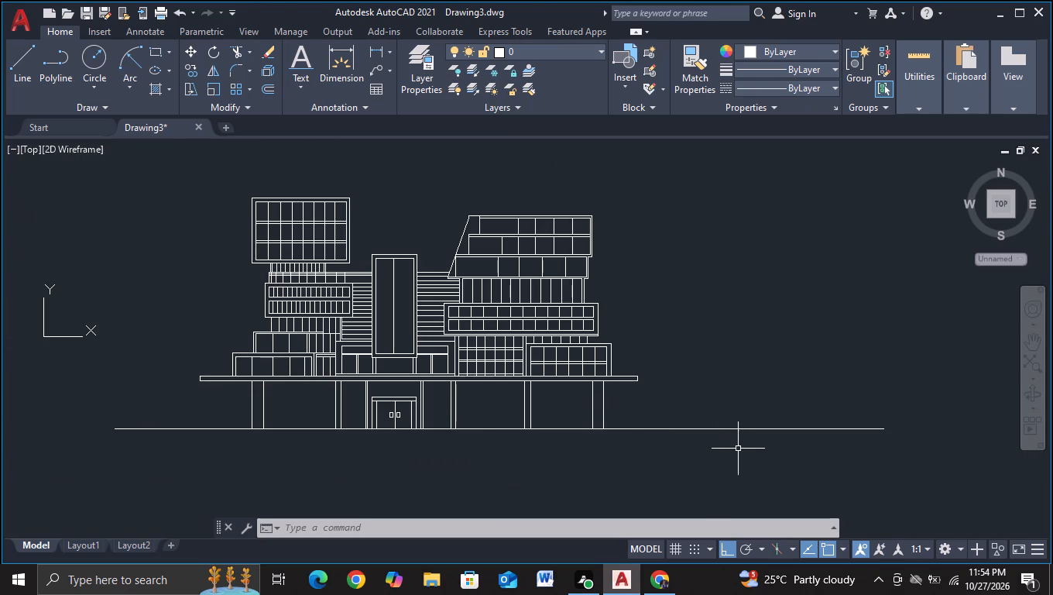
key(Escape)
key(Escape)
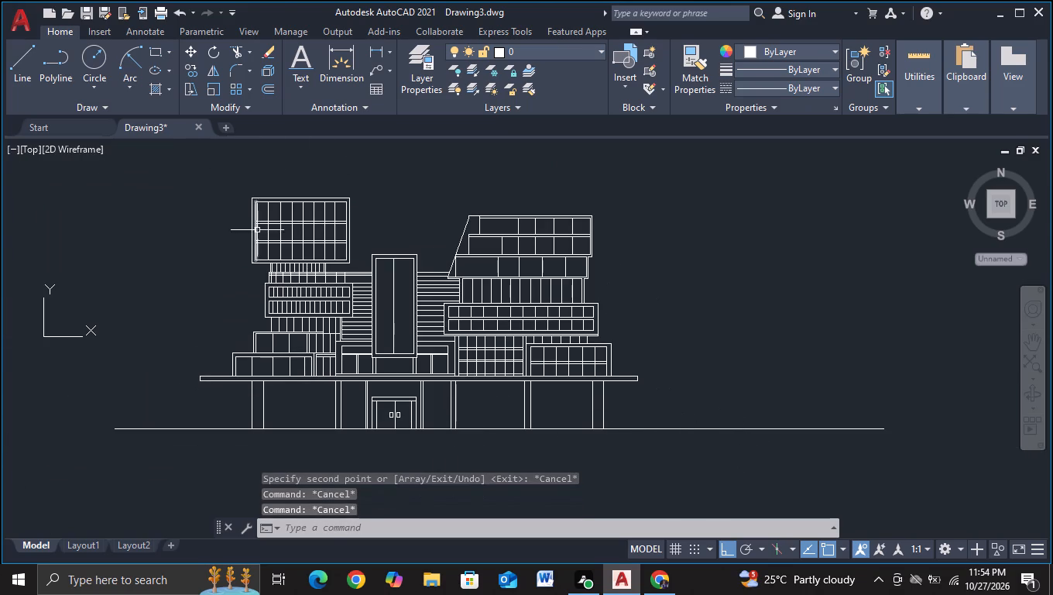
scroll(270, 218, up, 2)
middle_drag(499, 232, 518, 205)
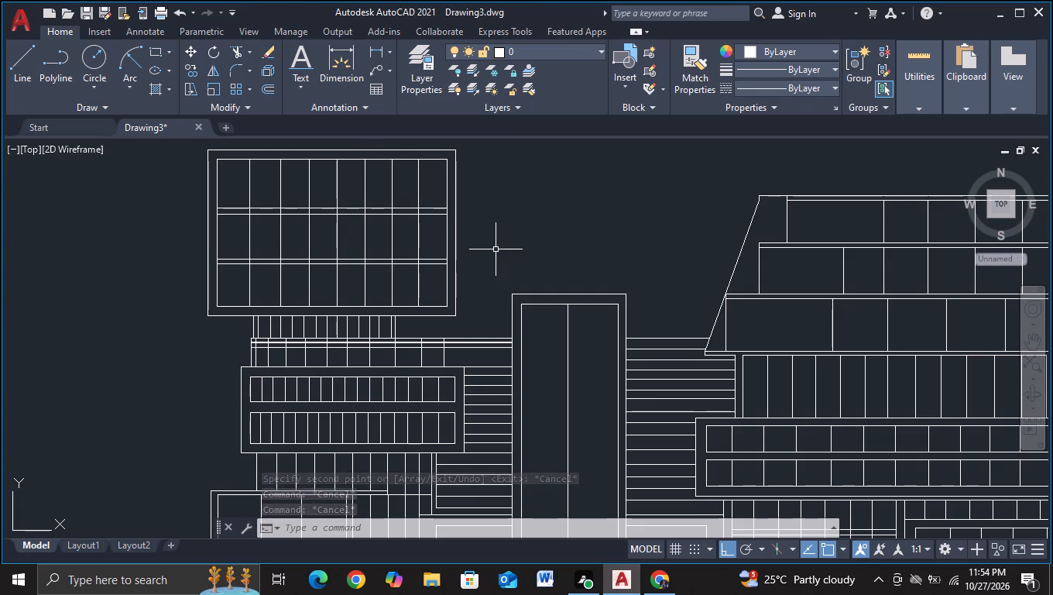
scroll(496, 249, up, 1)
middle_drag(497, 254, 549, 222)
middle_drag(537, 291, 536, 289)
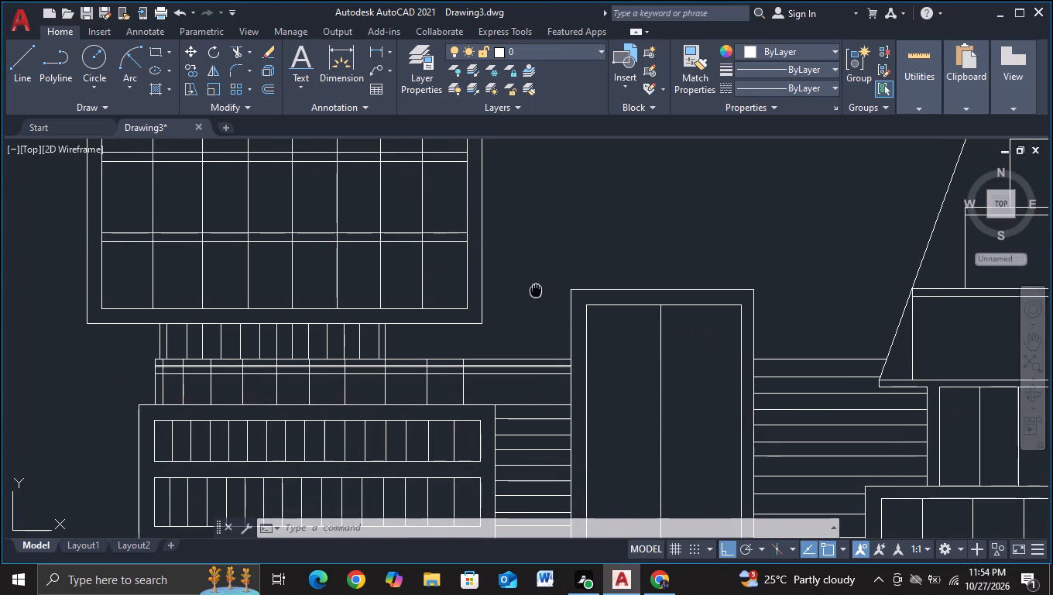
middle_drag(536, 289, 547, 261)
scroll(547, 261, down, 1)
scroll(599, 204, down, 1)
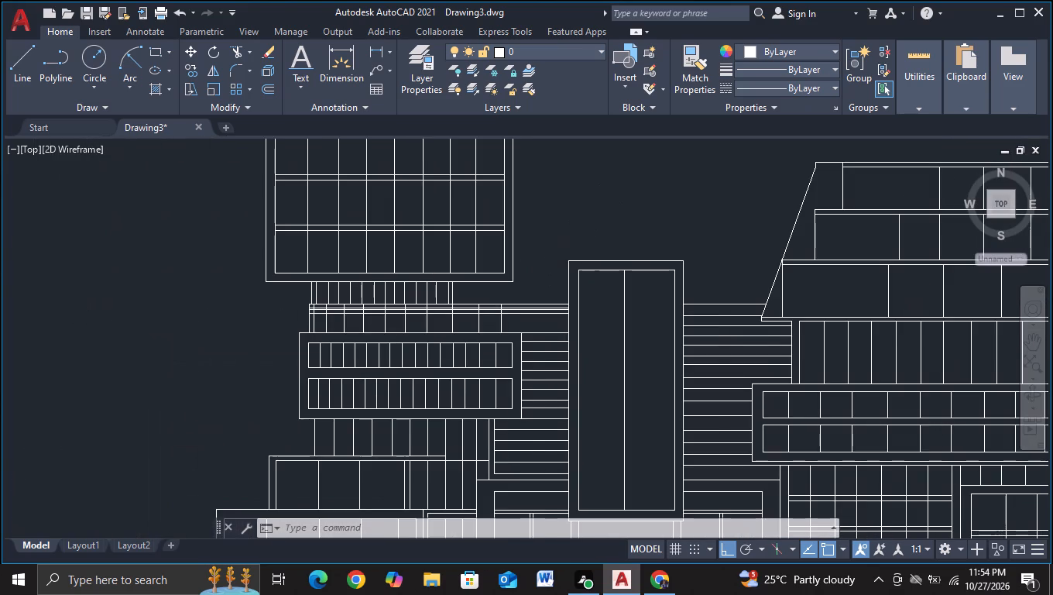
middle_drag(599, 204, 509, 308)
scroll(599, 204, down, 1)
middle_drag(509, 308, 504, 282)
key(Escape)
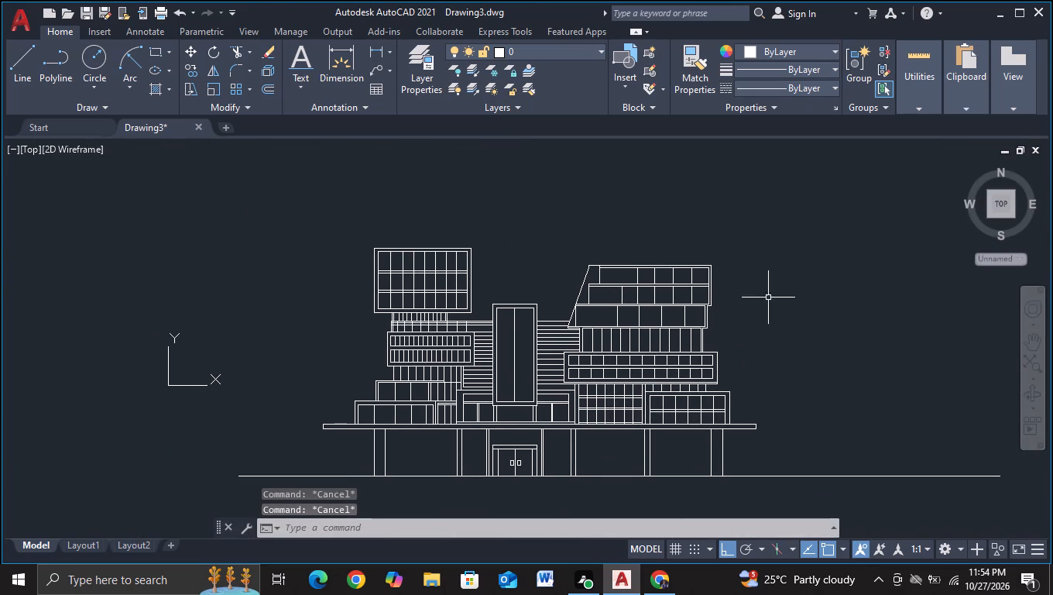
middle_drag(832, 336, 841, 304)
key(Escape)
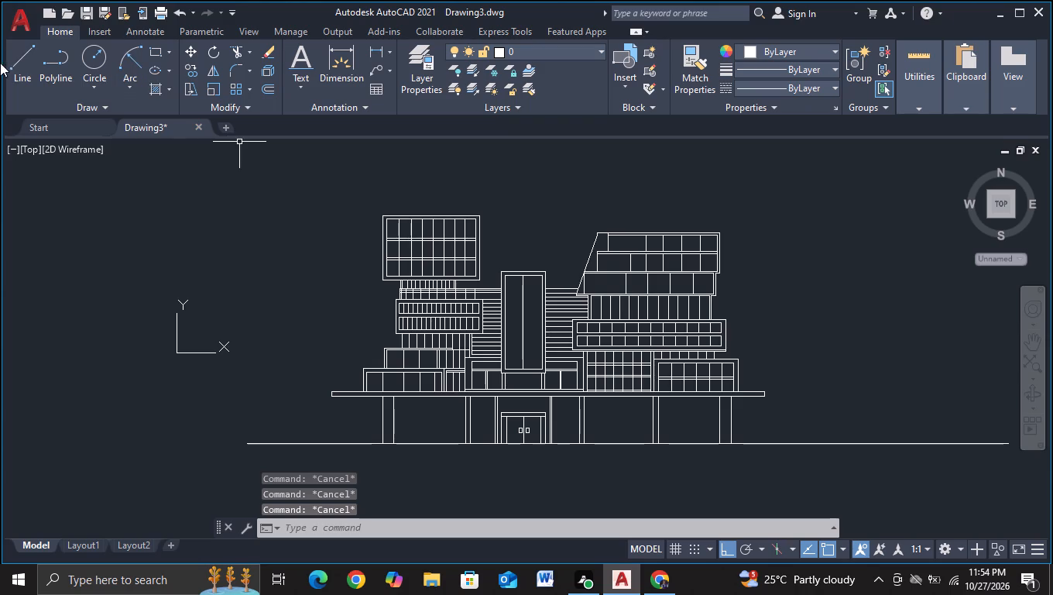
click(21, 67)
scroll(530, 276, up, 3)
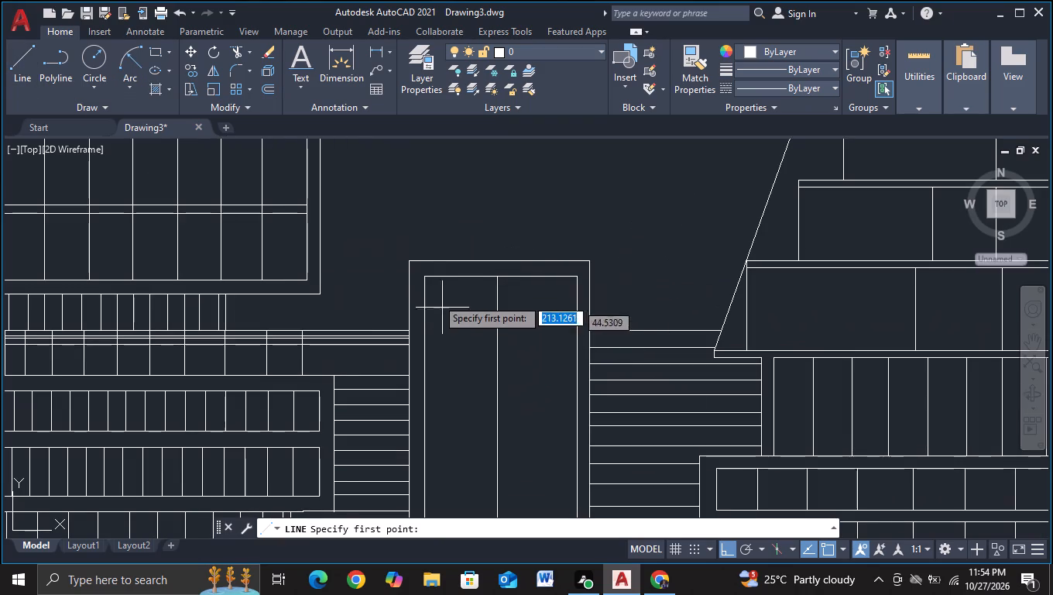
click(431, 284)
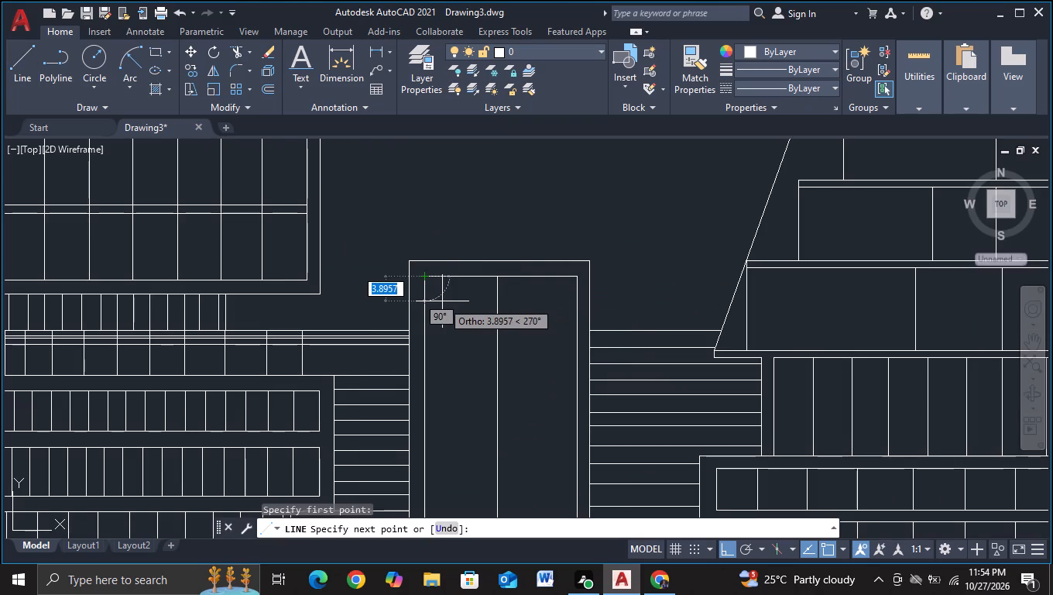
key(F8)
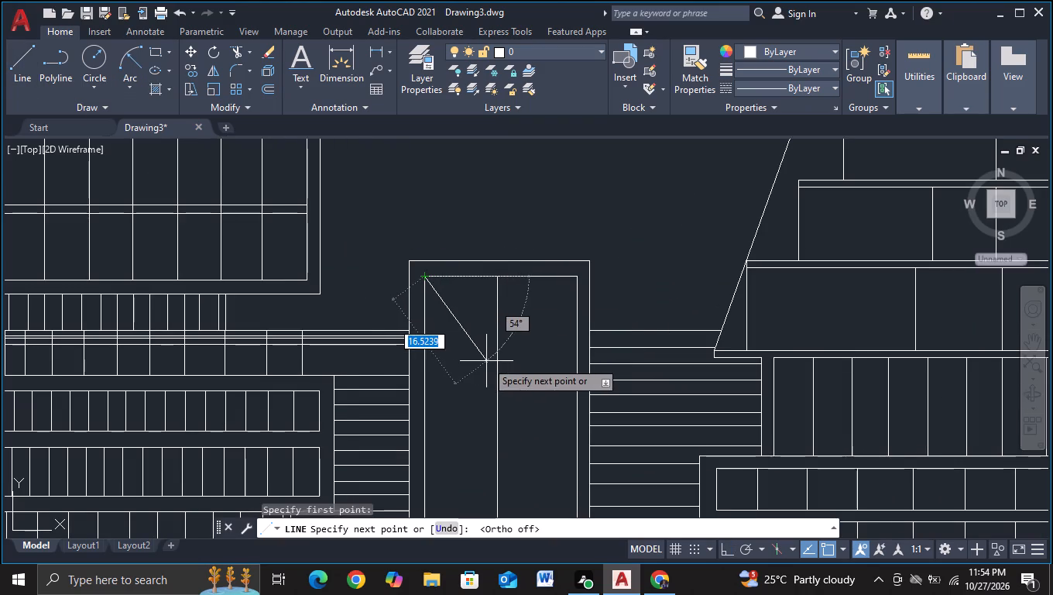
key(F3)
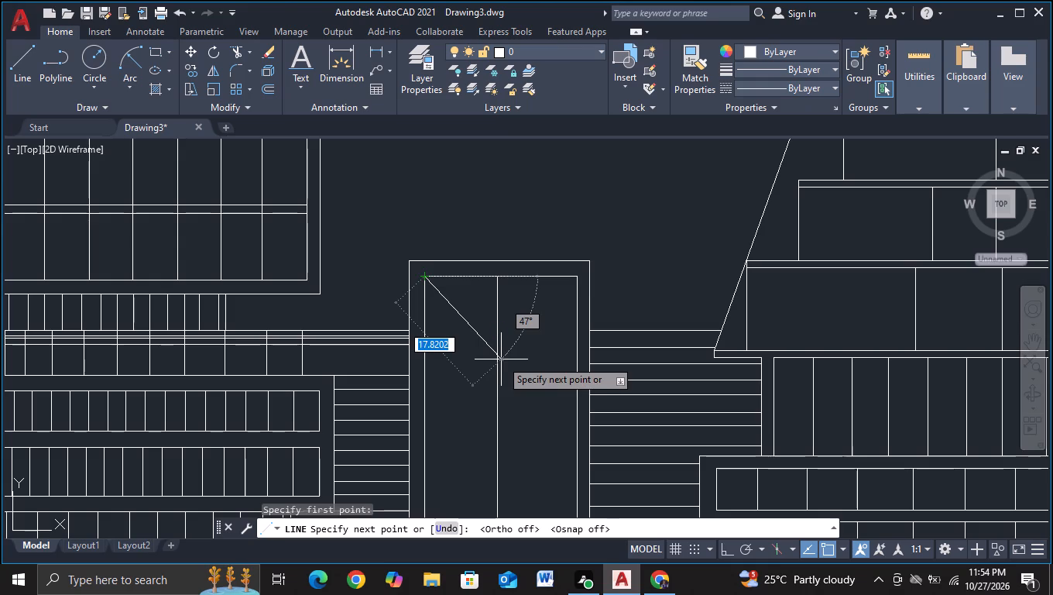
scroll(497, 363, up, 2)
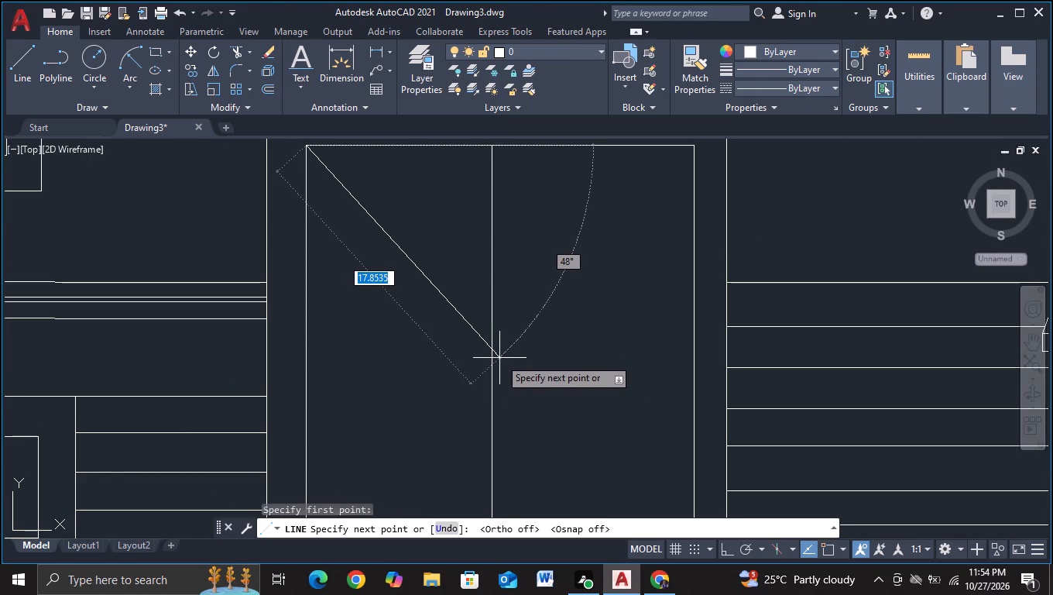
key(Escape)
Draw a horizontal guide line about 3.3 units long across the central tower's centre line, below its top, with object snap off and ortho on.
click(13, 67)
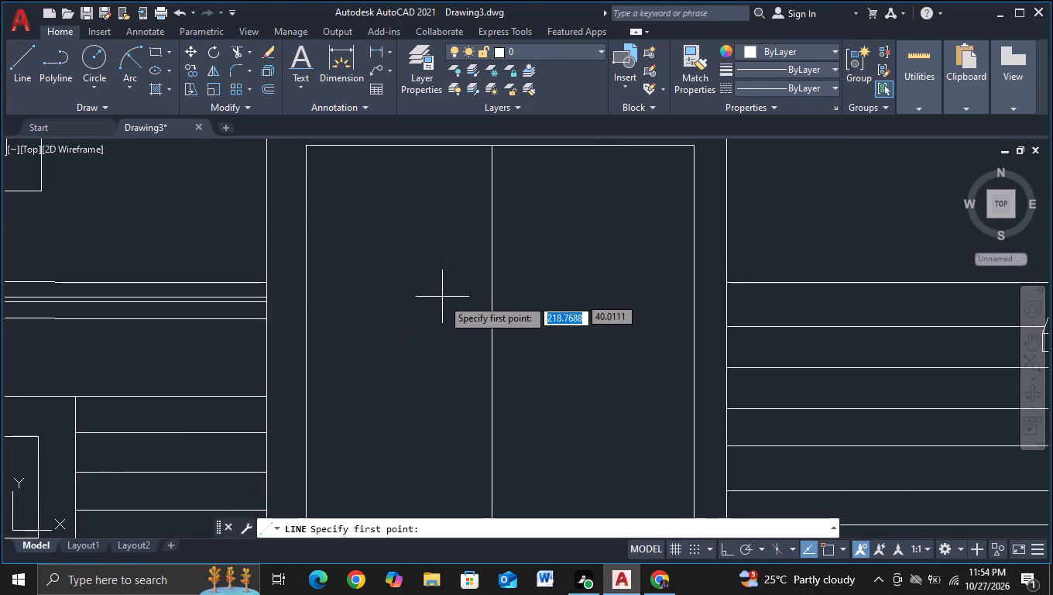
click(465, 308)
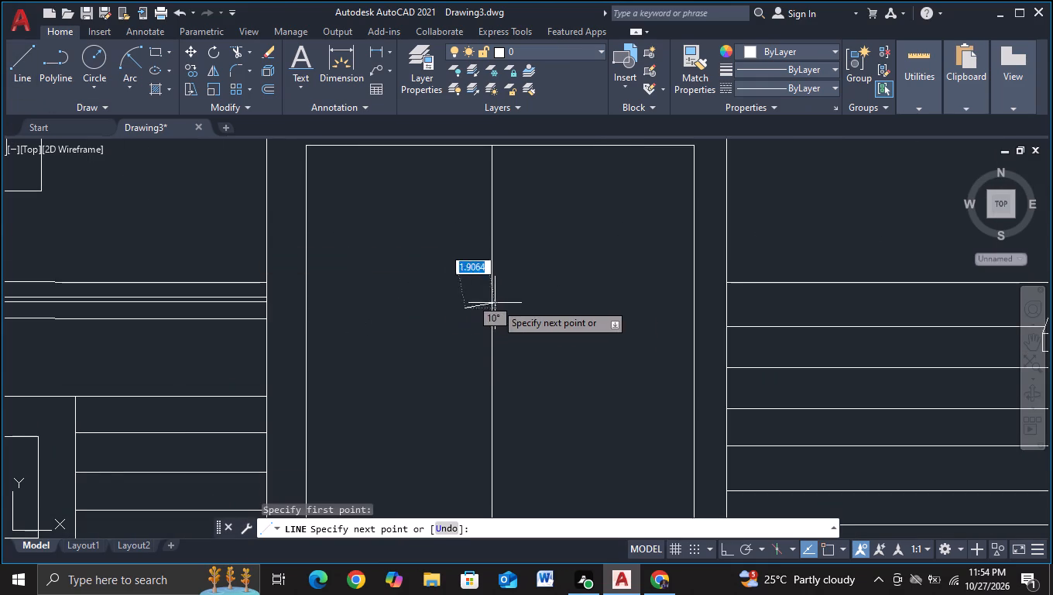
key(F8)
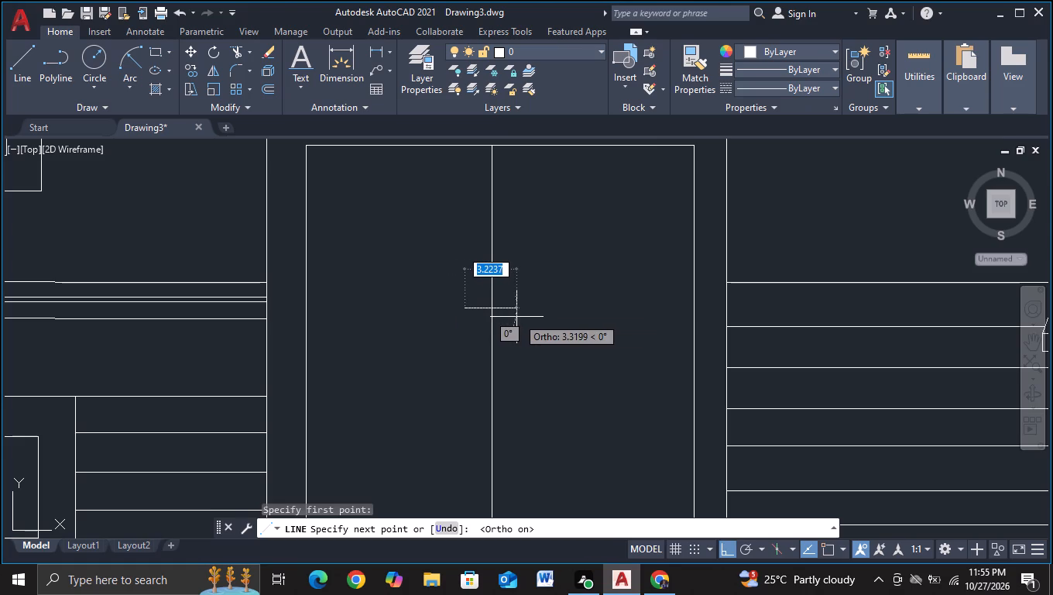
click(516, 317)
key(Escape)
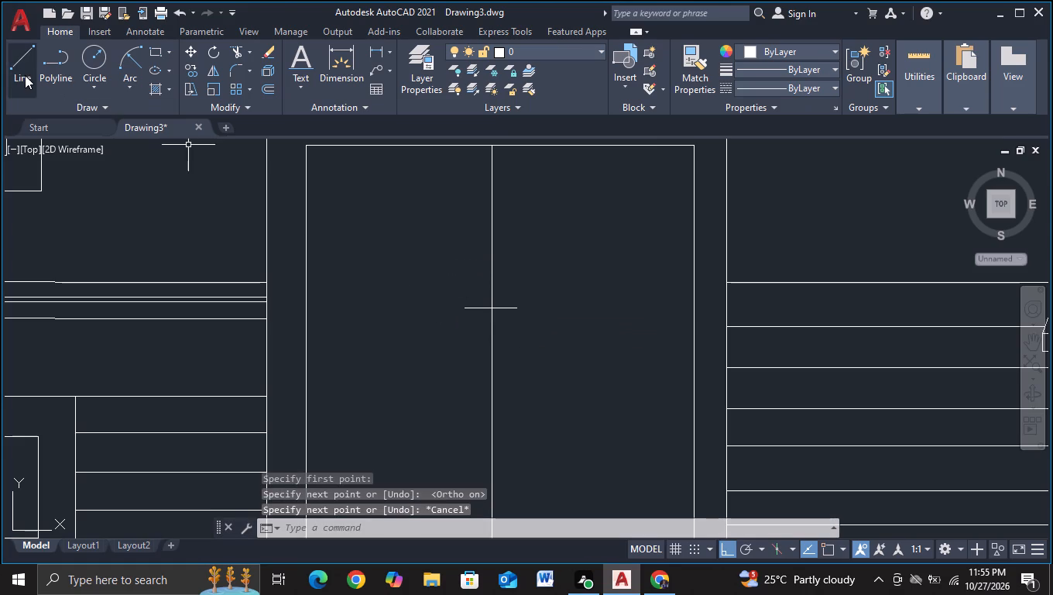
With object snap on, draw two diagonals from the guide line's crossing with the centre line to the tower inner frame's upper corners, forming a V.
click(25, 75)
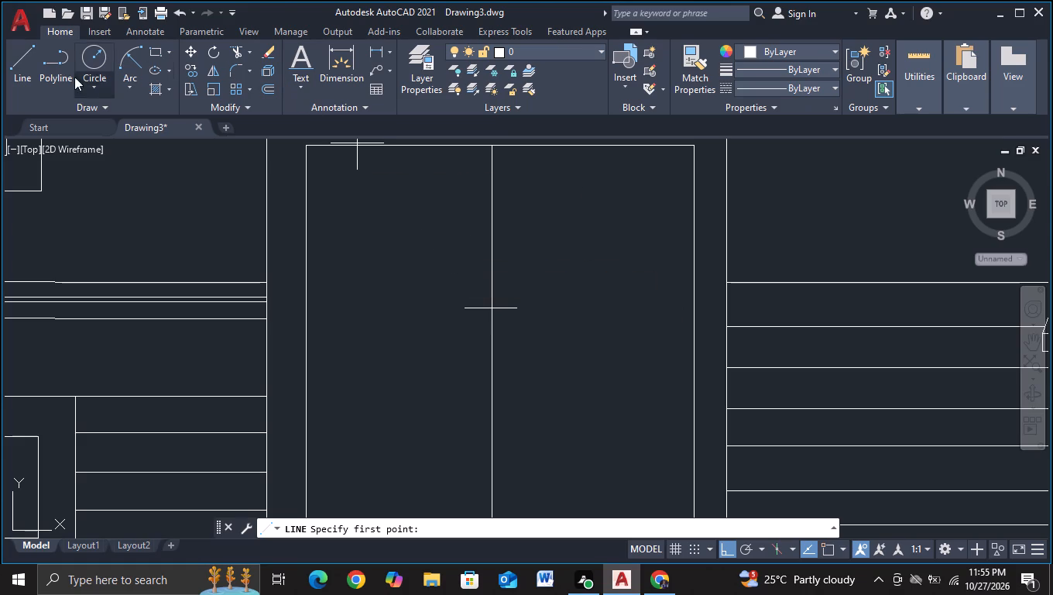
click(33, 77)
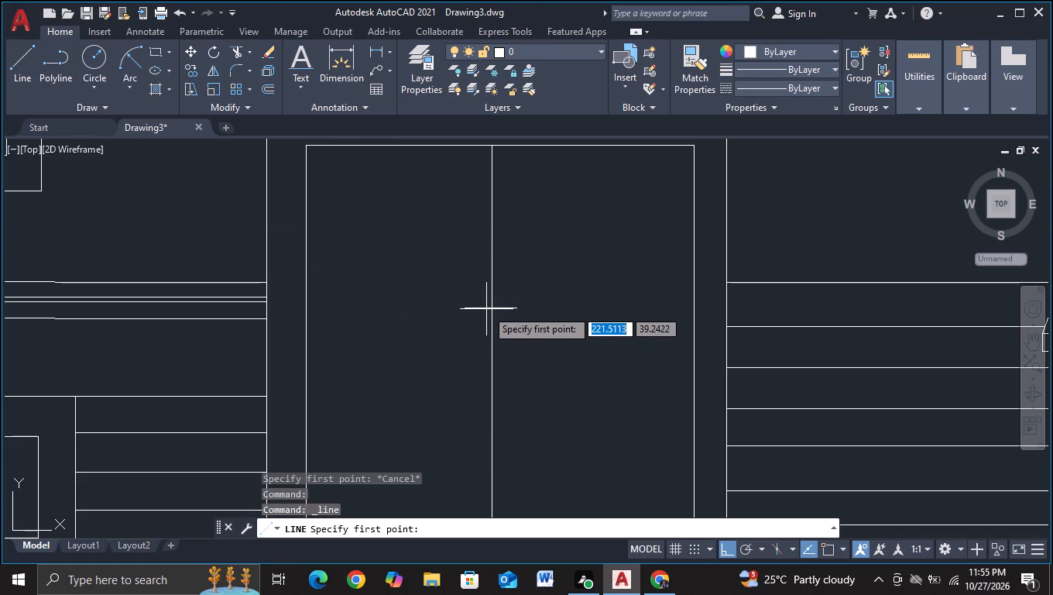
key(F3)
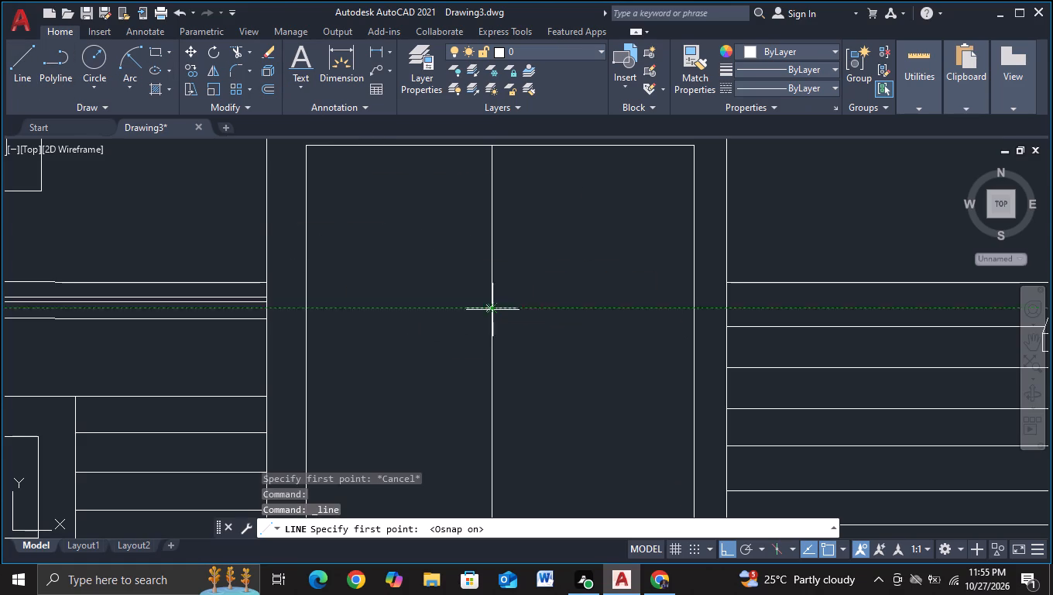
click(493, 310)
click(307, 153)
key(Escape)
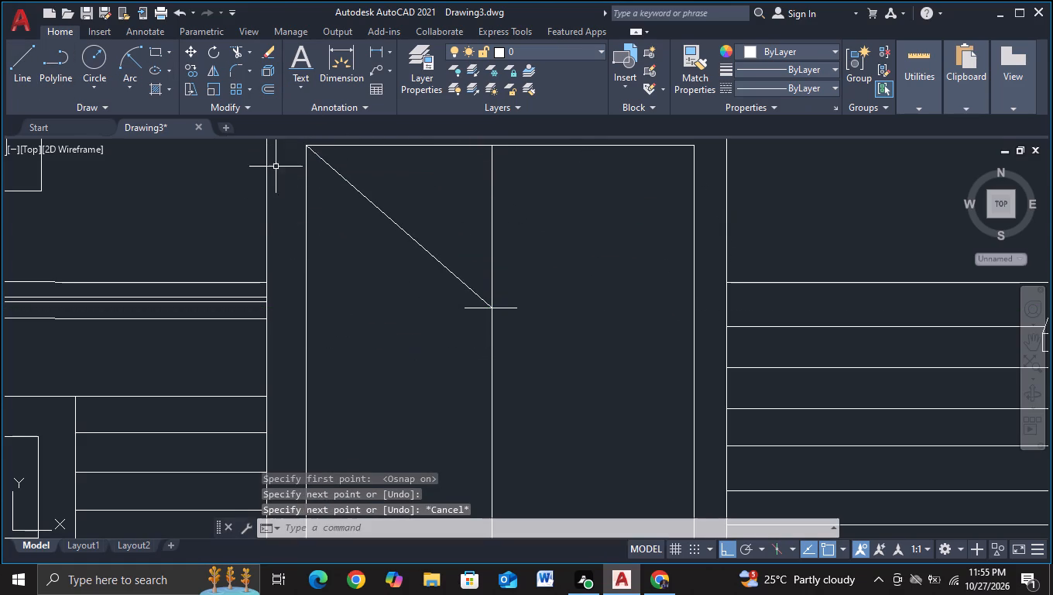
click(17, 76)
click(491, 307)
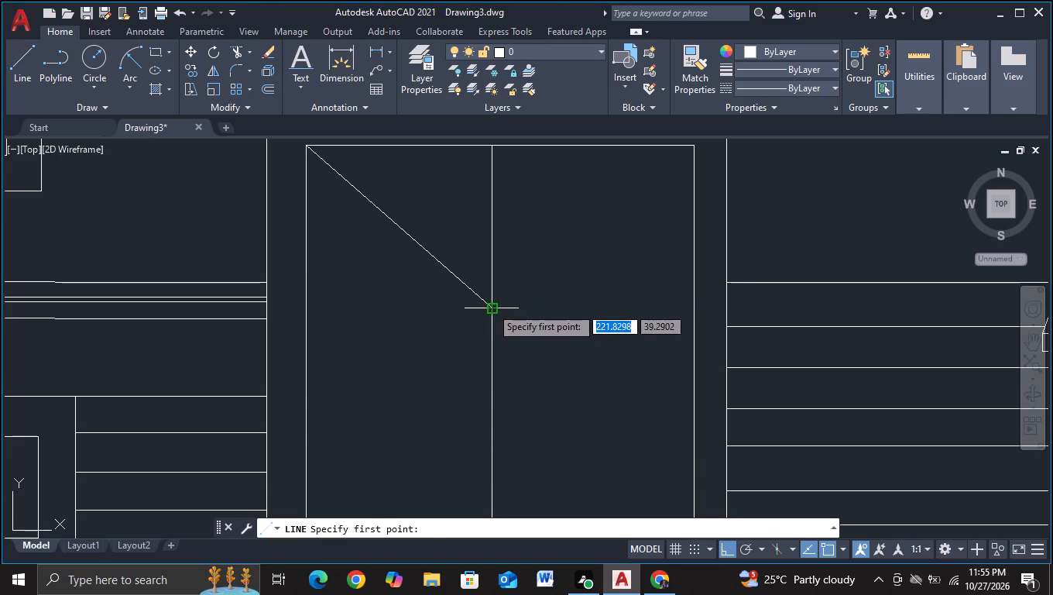
click(685, 147)
key(Escape)
scroll(653, 261, down, 1)
middle_drag(669, 315, 674, 294)
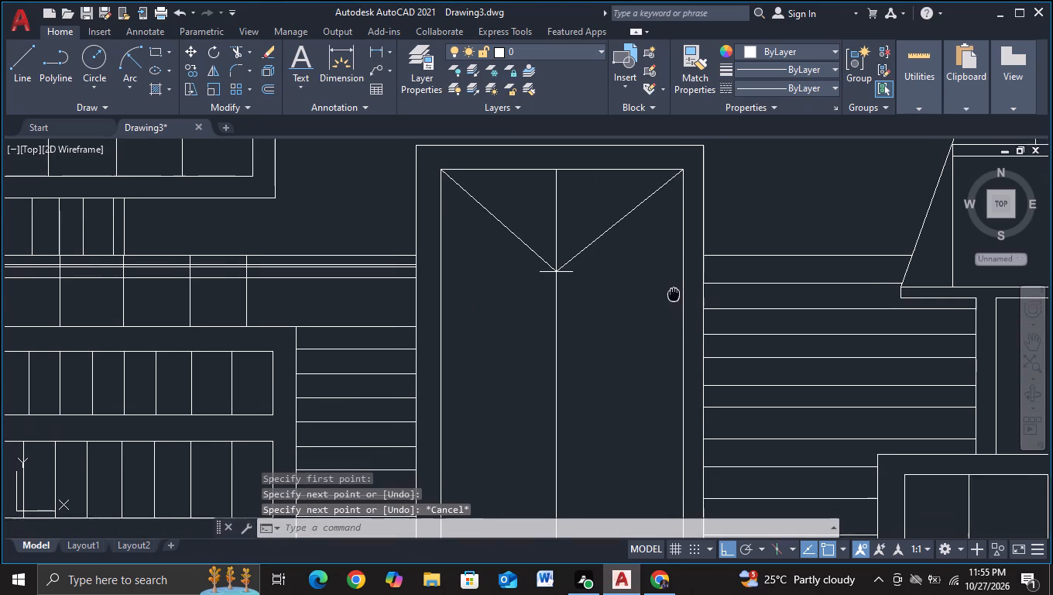
middle_drag(674, 294, 674, 293)
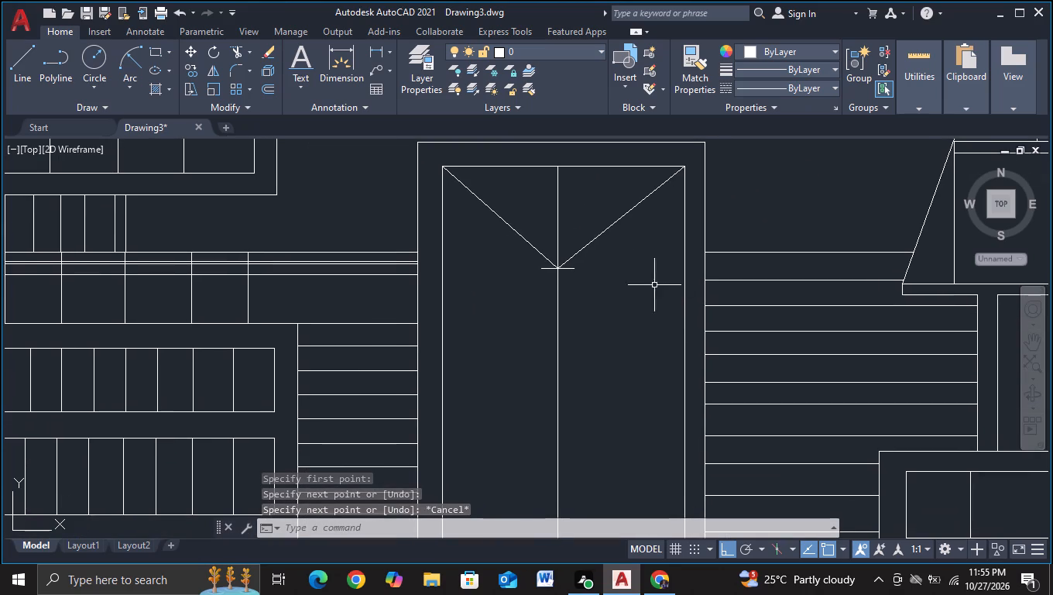
Copy the short horizontal guide line about 4.5 units straight up along the tower's centre line.
click(11, 74)
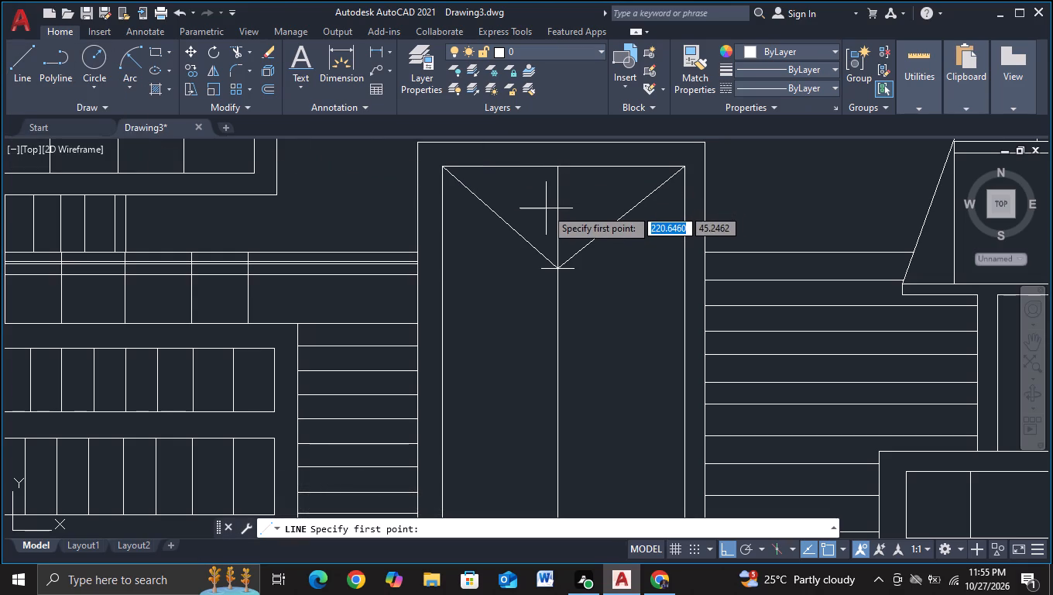
key(Escape)
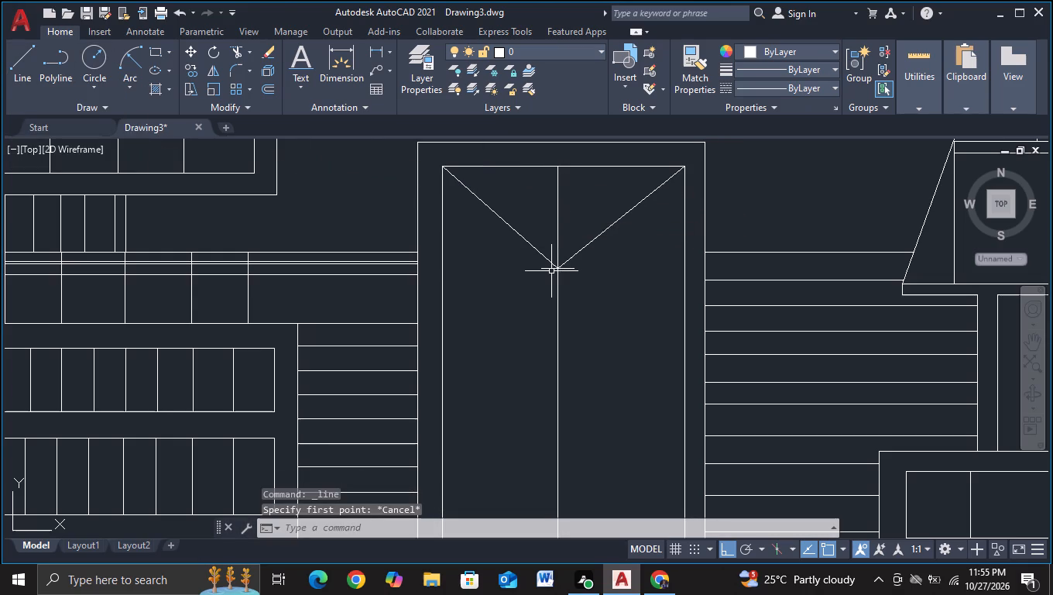
click(550, 270)
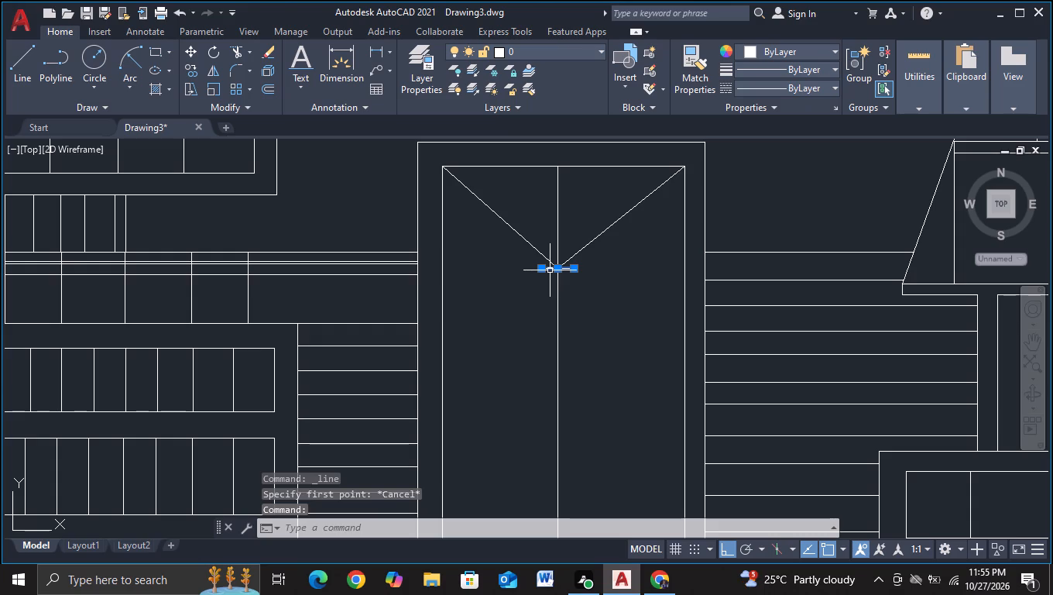
key(c)
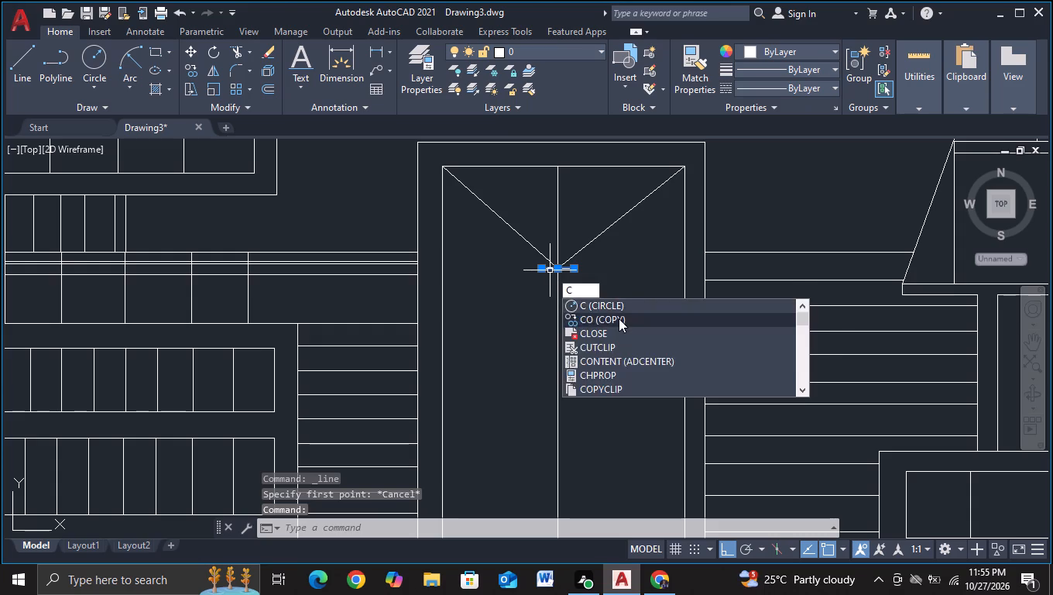
double_click(619, 318)
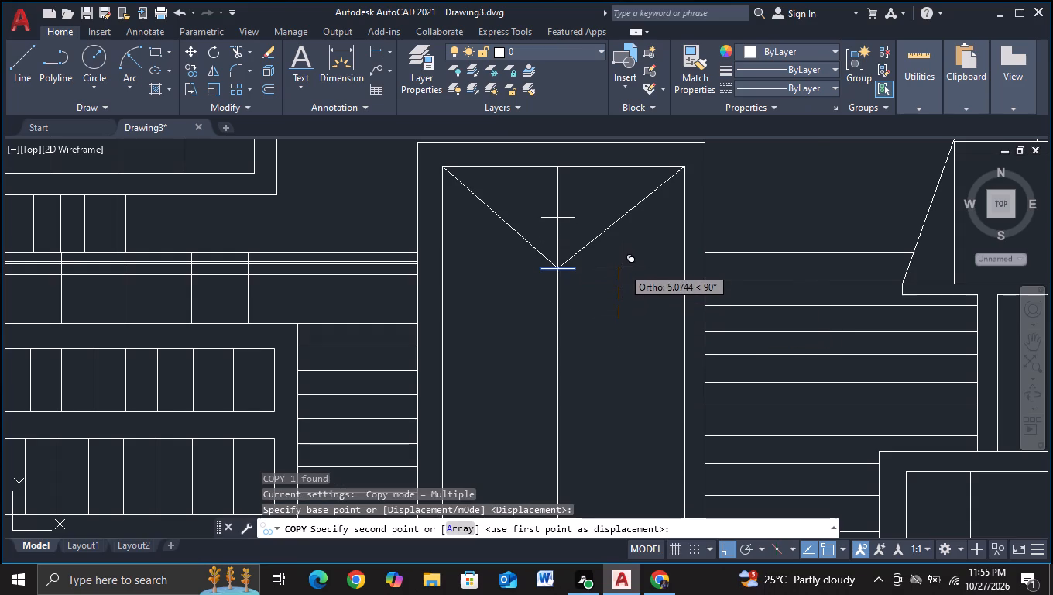
click(623, 273)
key(Escape)
Draw a smaller V inside the first, with two diagonals about 8 units long from the upper guide's centre-line crossing to just past the frame's top edge.
click(15, 60)
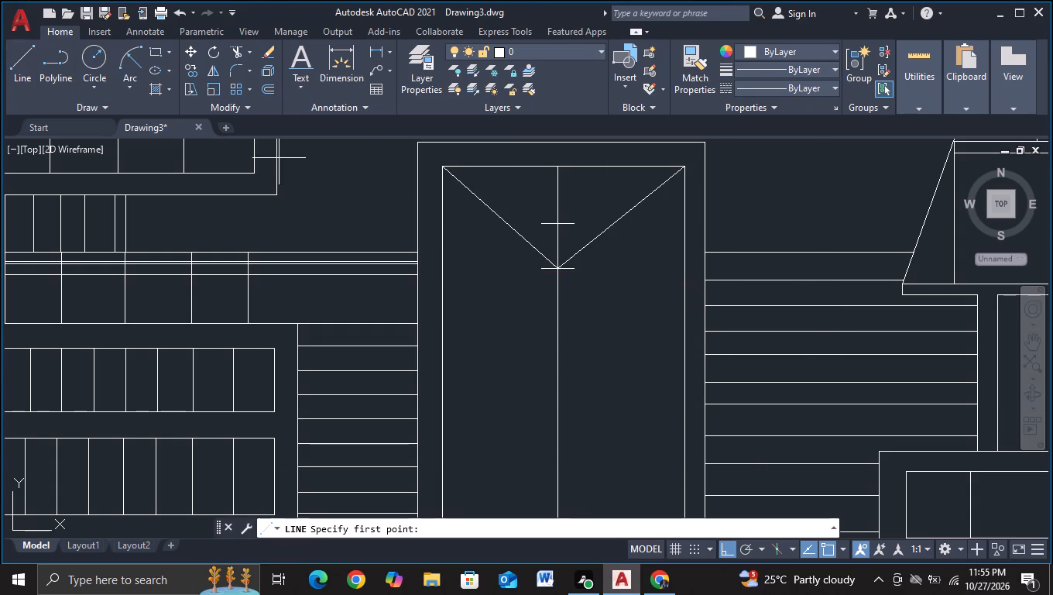
click(557, 221)
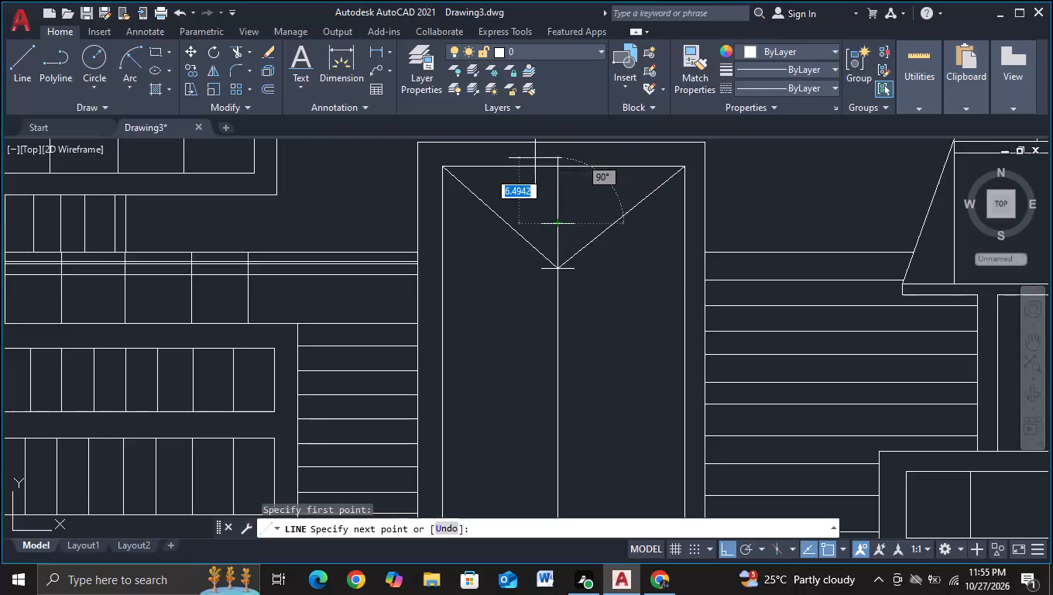
key(F8)
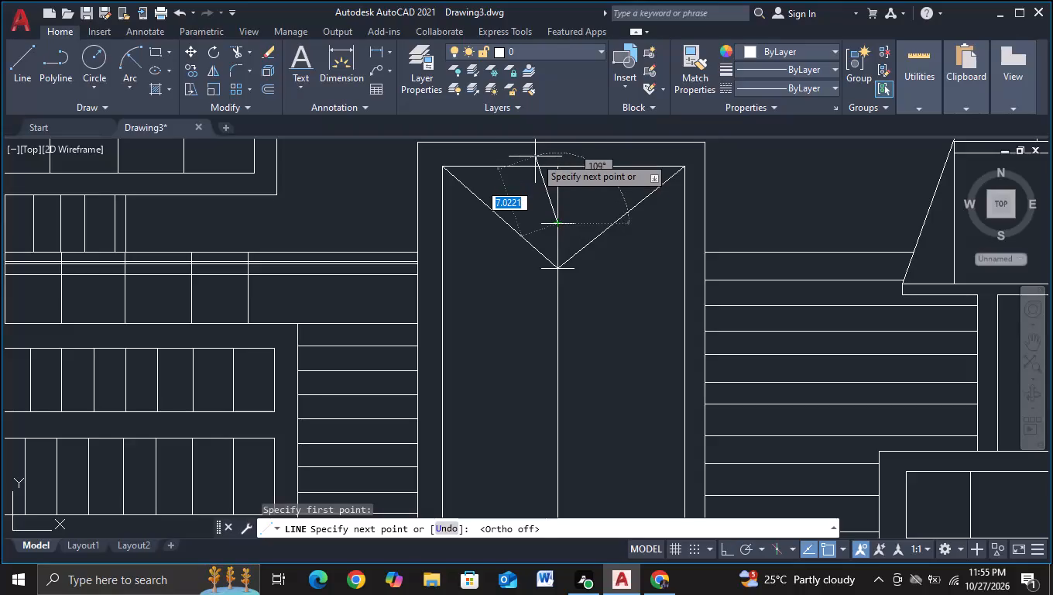
scroll(501, 168, up, 1)
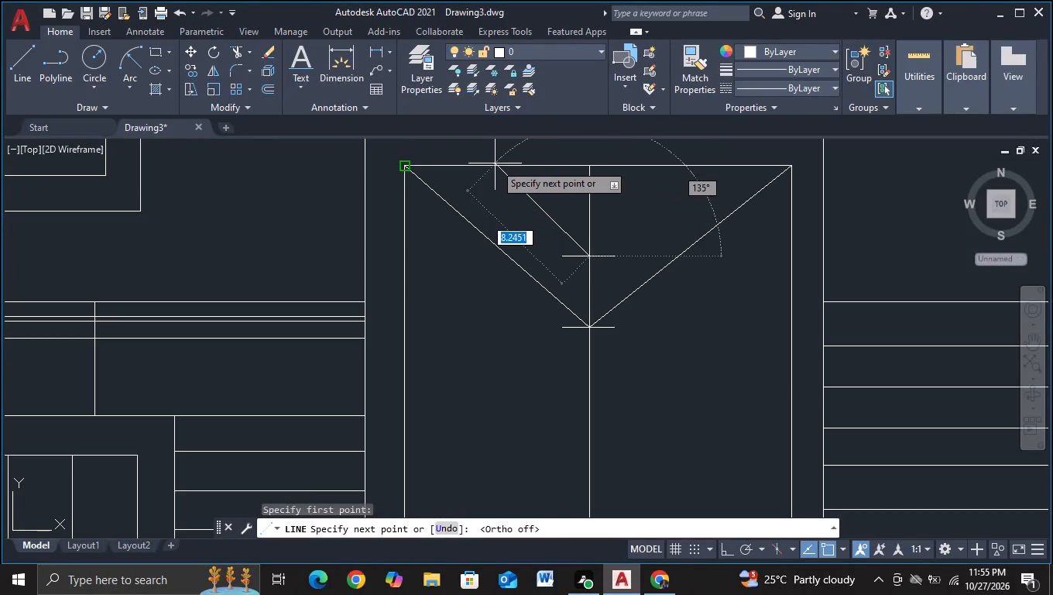
key(F3)
scroll(495, 163, up, 1)
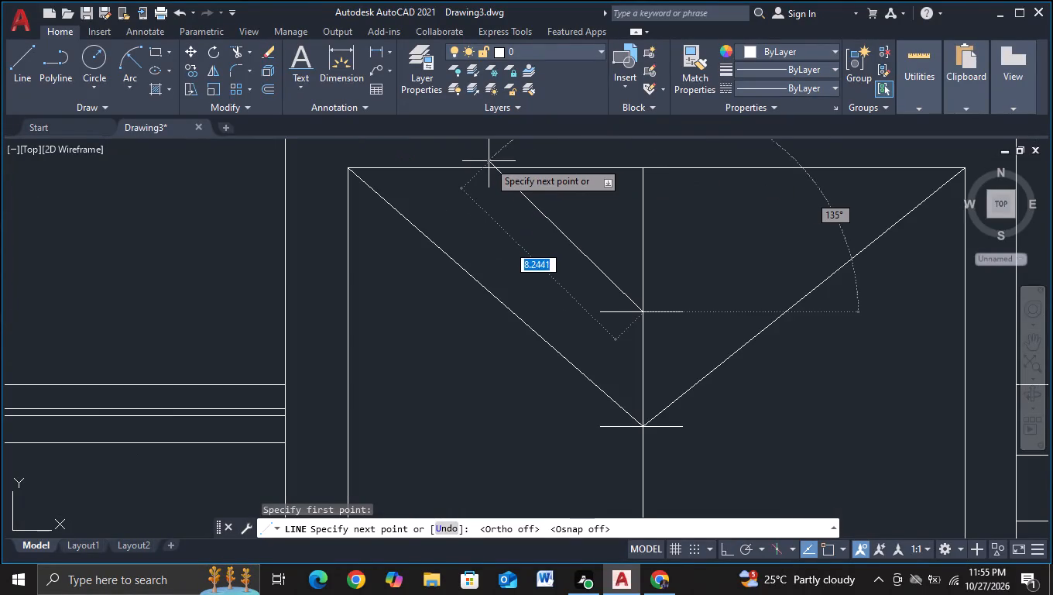
click(479, 164)
key(Escape)
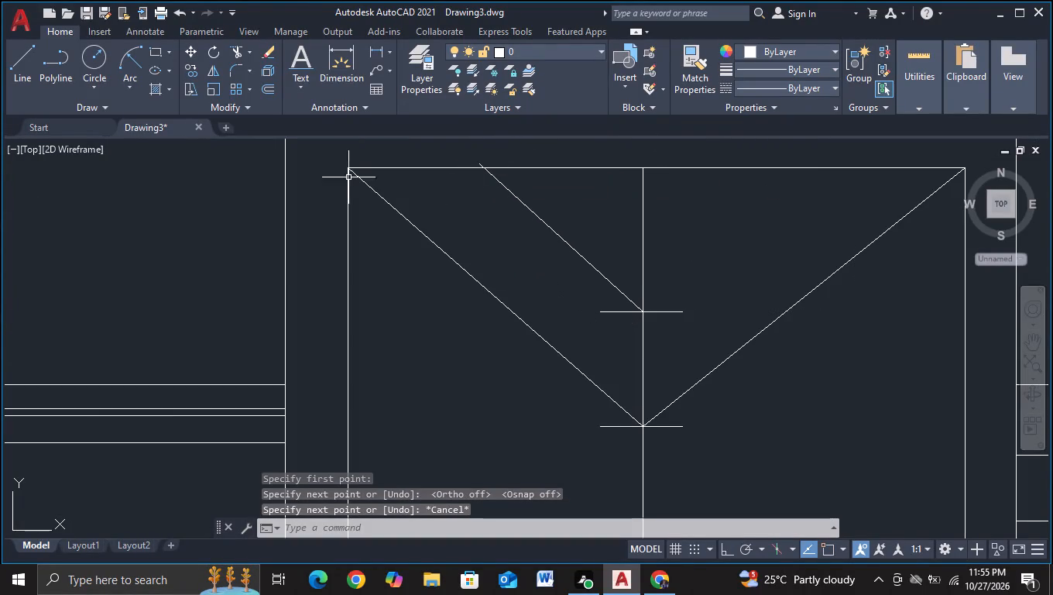
click(24, 69)
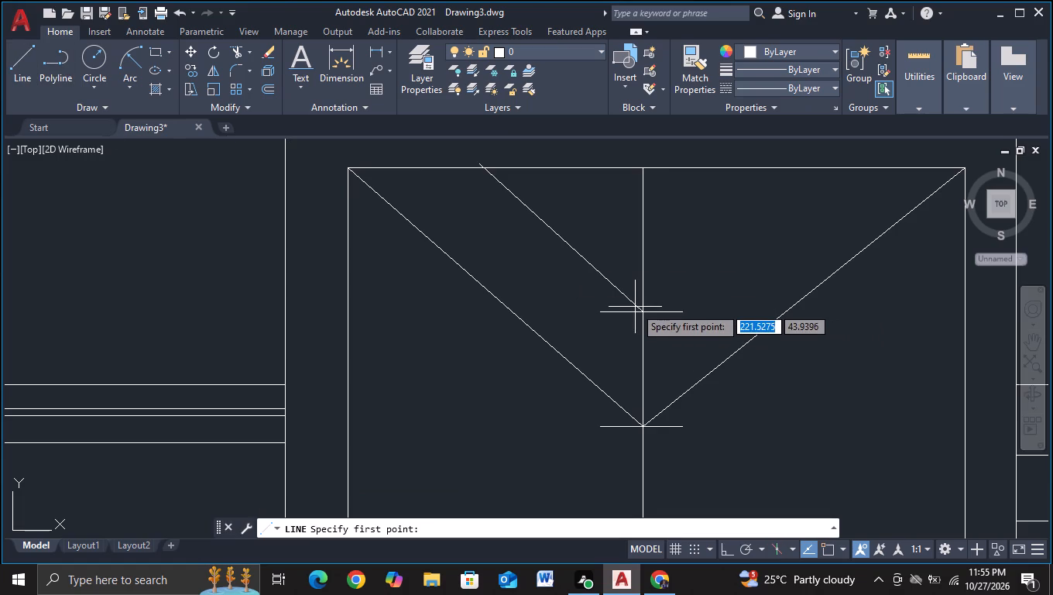
key(F3)
click(644, 315)
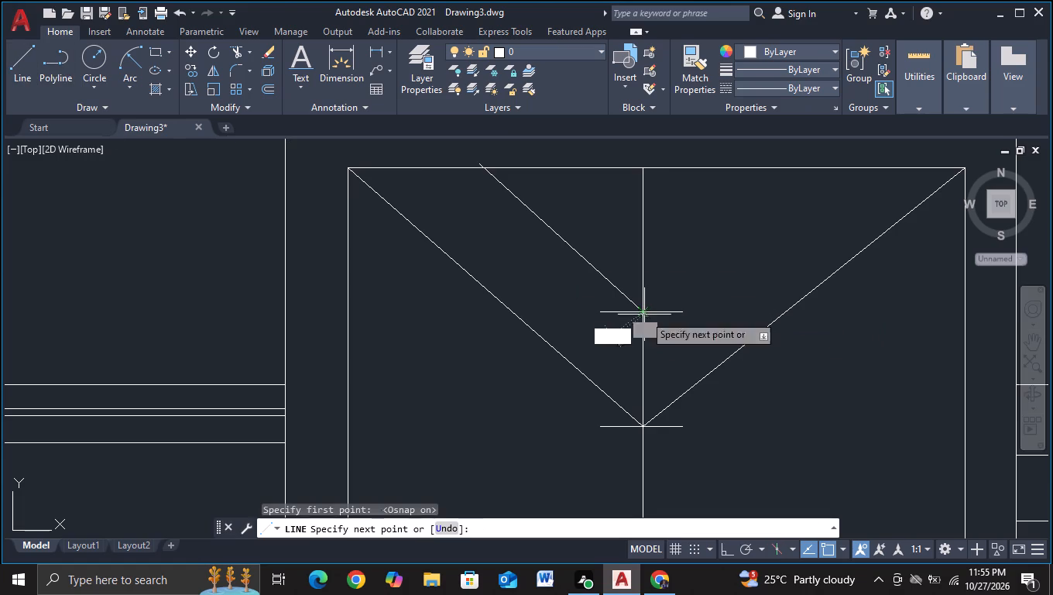
key(F3)
click(791, 161)
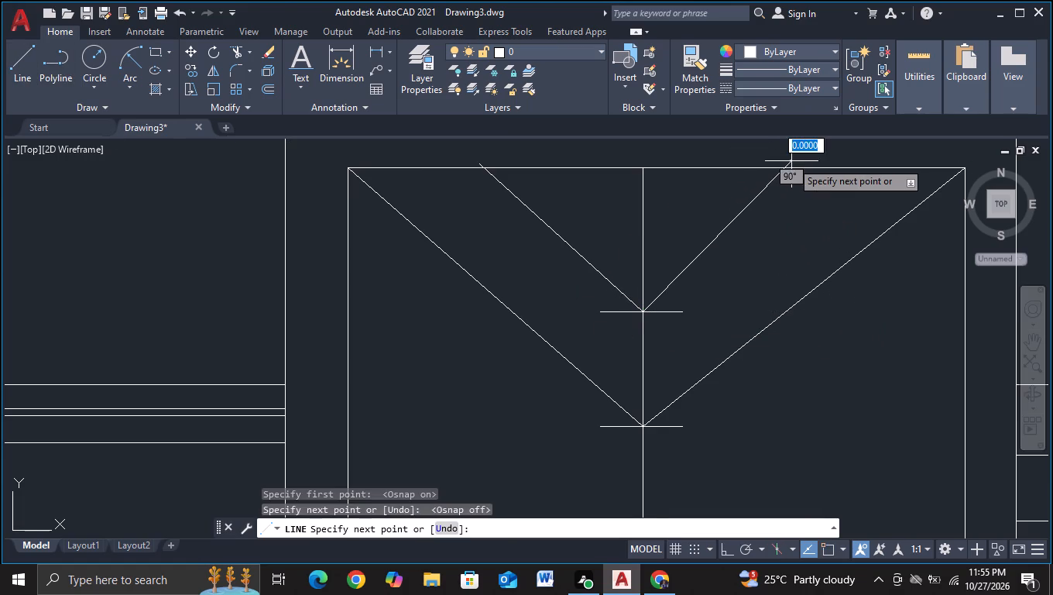
key(Escape)
Trim the inner V's overshooting ends at the frame's top edge and trim away both short horizontal guide lines.
click(232, 52)
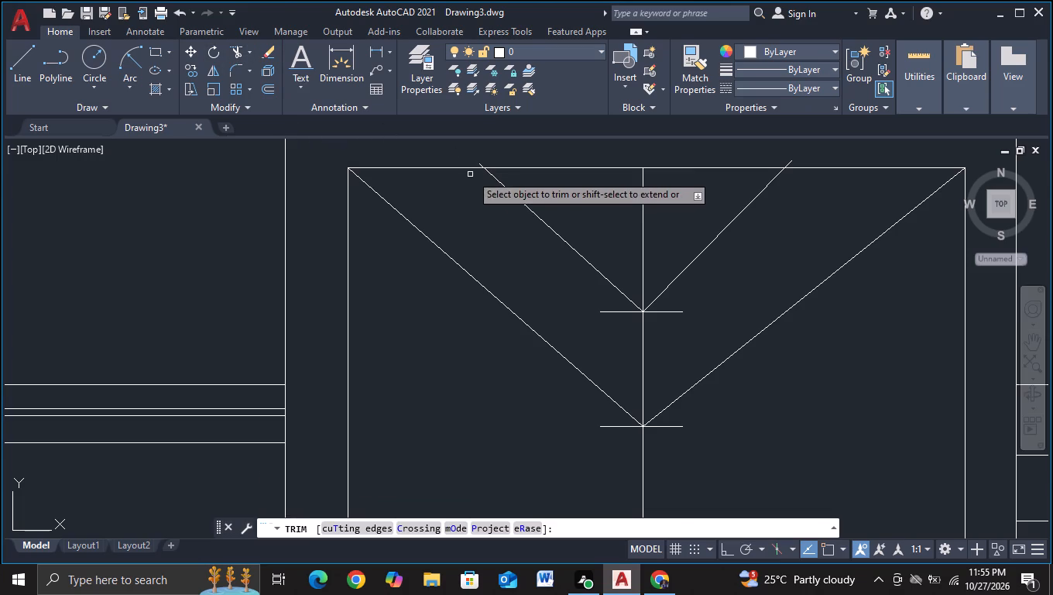
click(478, 163)
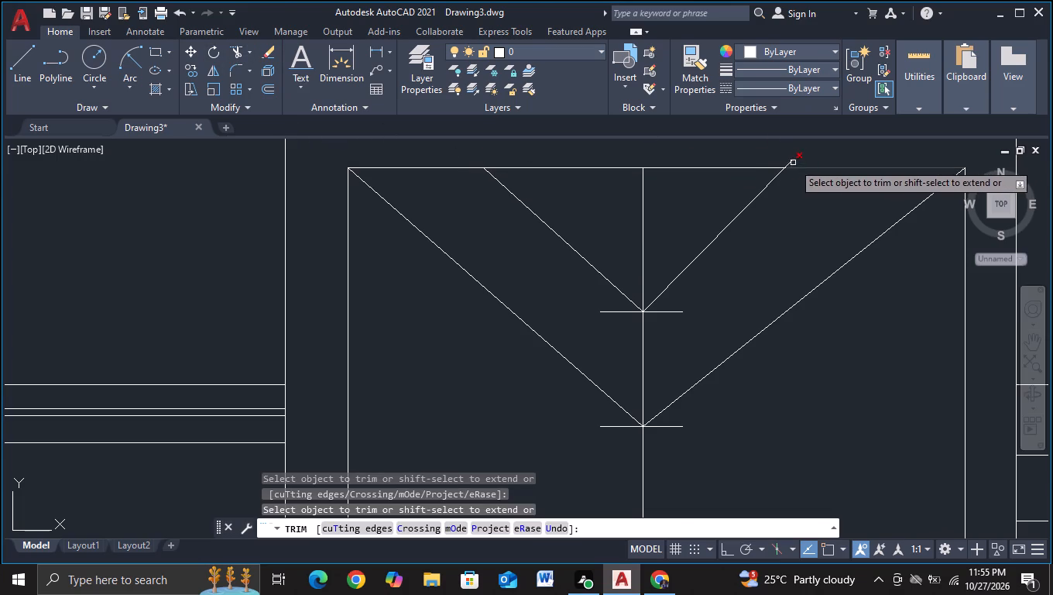
click(791, 162)
click(607, 306)
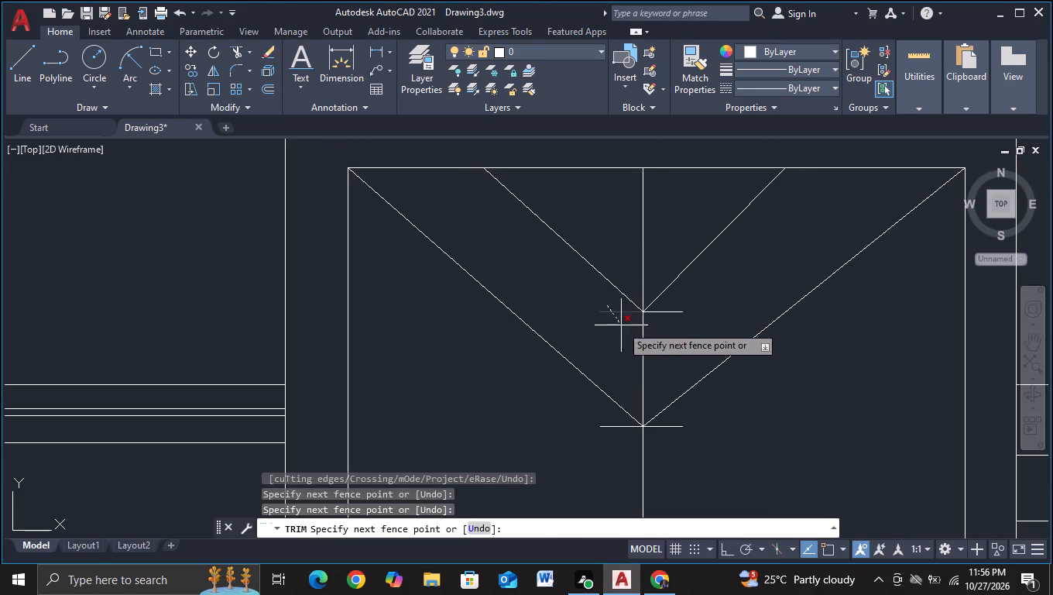
click(621, 325)
click(677, 303)
click(649, 325)
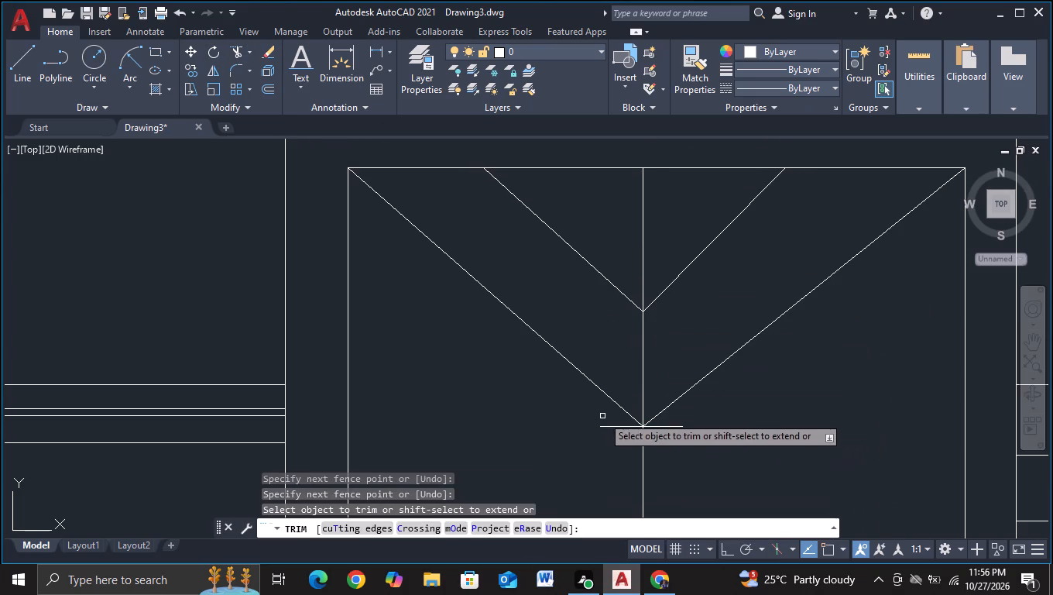
click(604, 415)
click(620, 444)
click(674, 415)
click(661, 442)
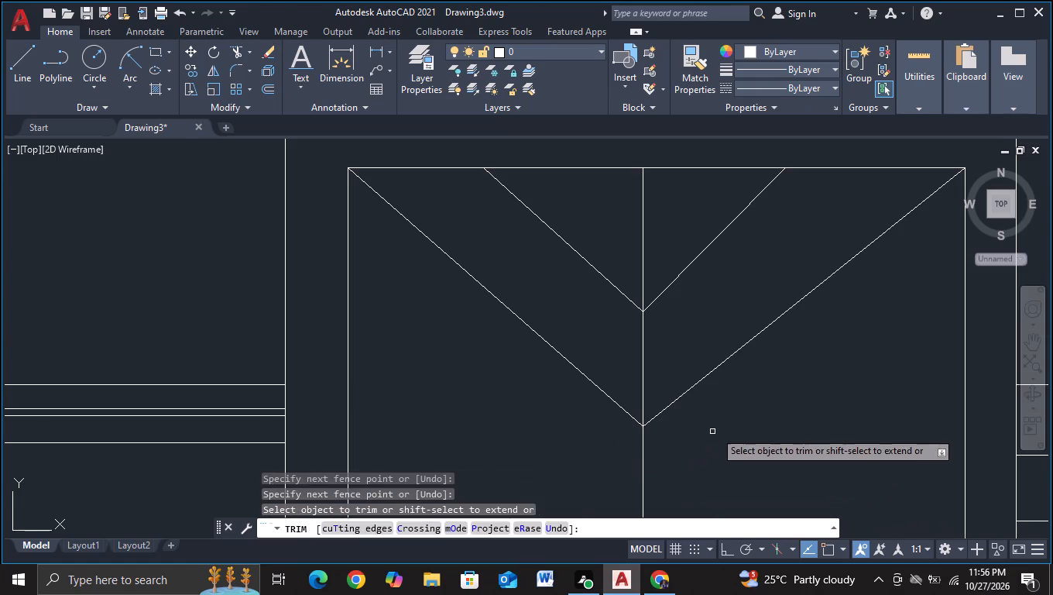
key(Escape)
With ortho on, copy the larger V straight down about 1.2 and 5.7 units, plus a closely spaced pair starting about 11.4 units down.
scroll(719, 431, down, 2)
middle_drag(725, 441, 678, 315)
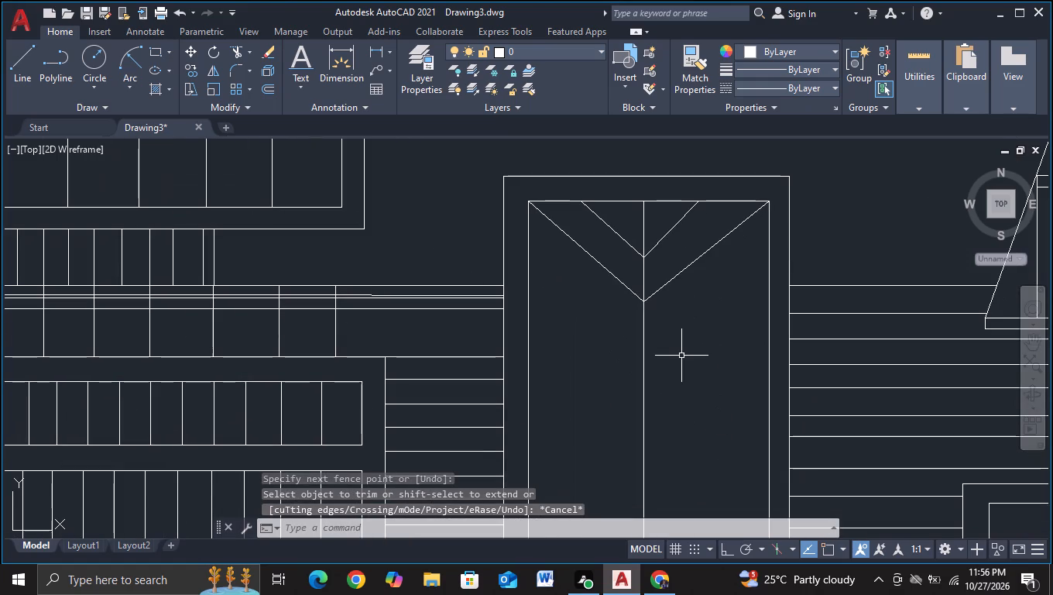
click(662, 287)
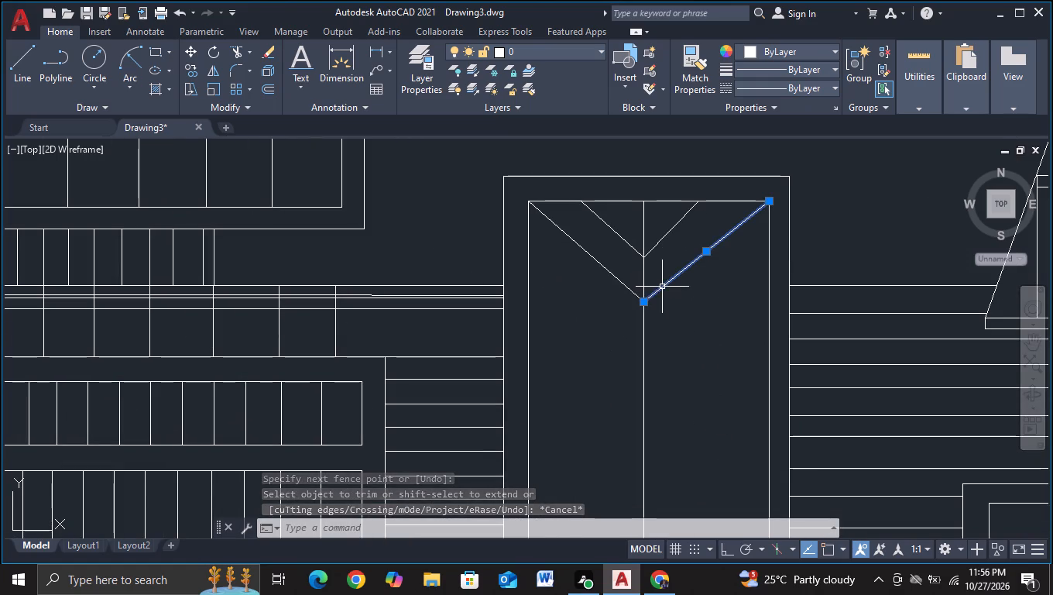
click(605, 267)
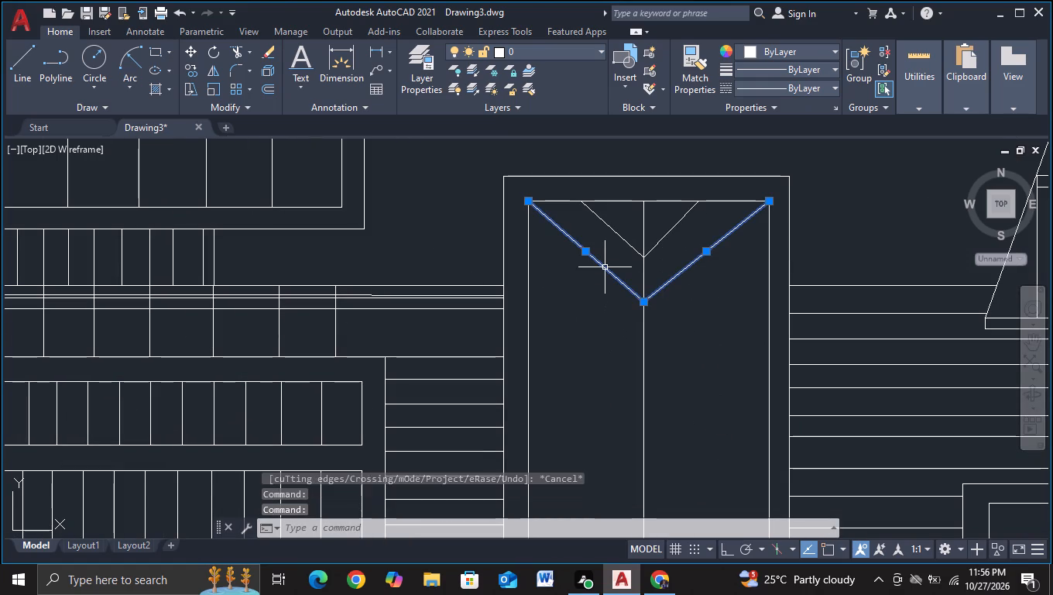
key(c)
double_click(677, 319)
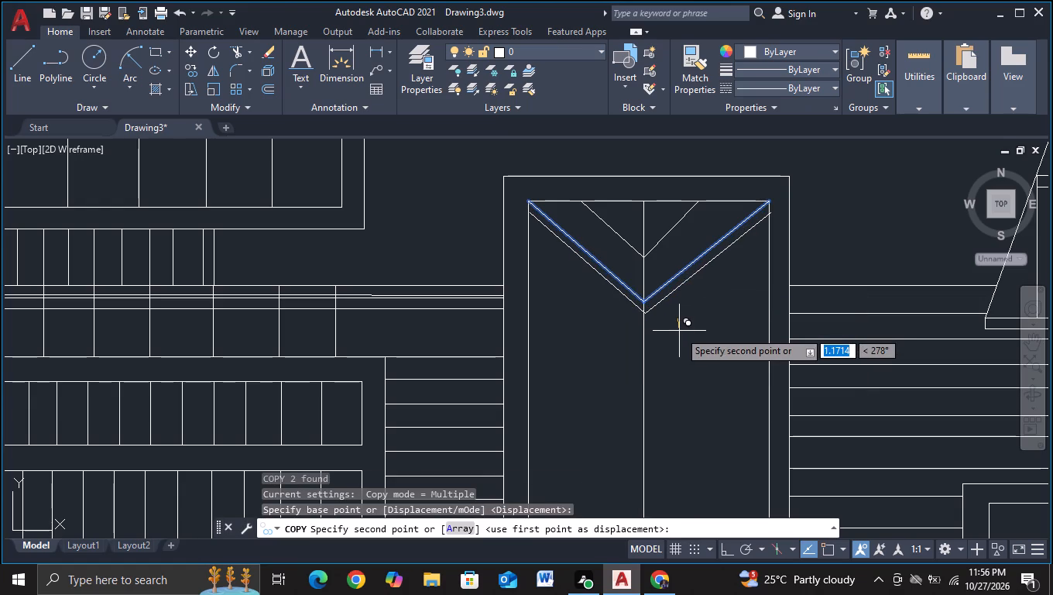
key(F8)
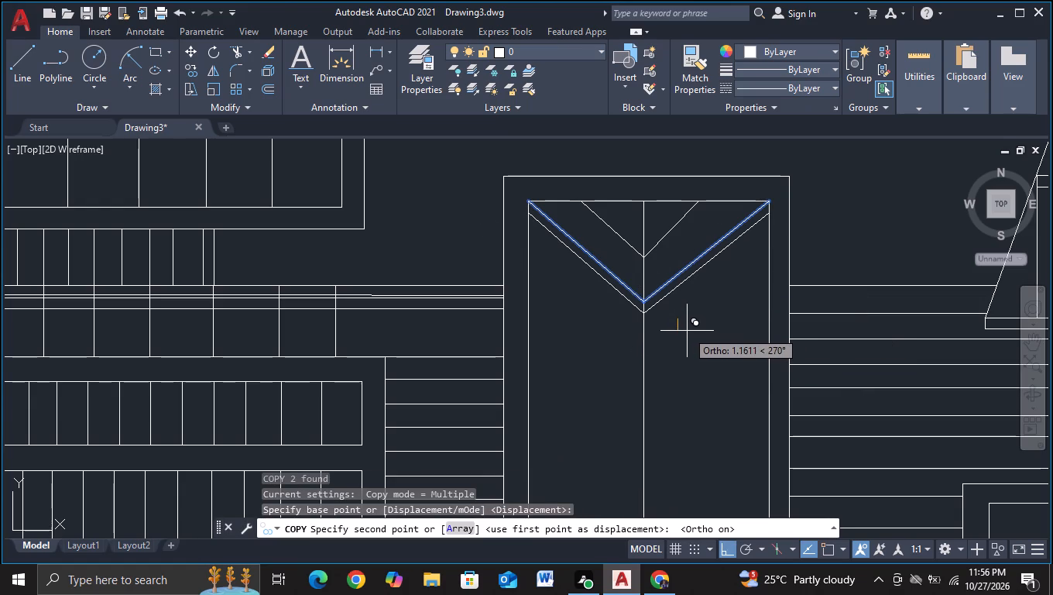
click(687, 331)
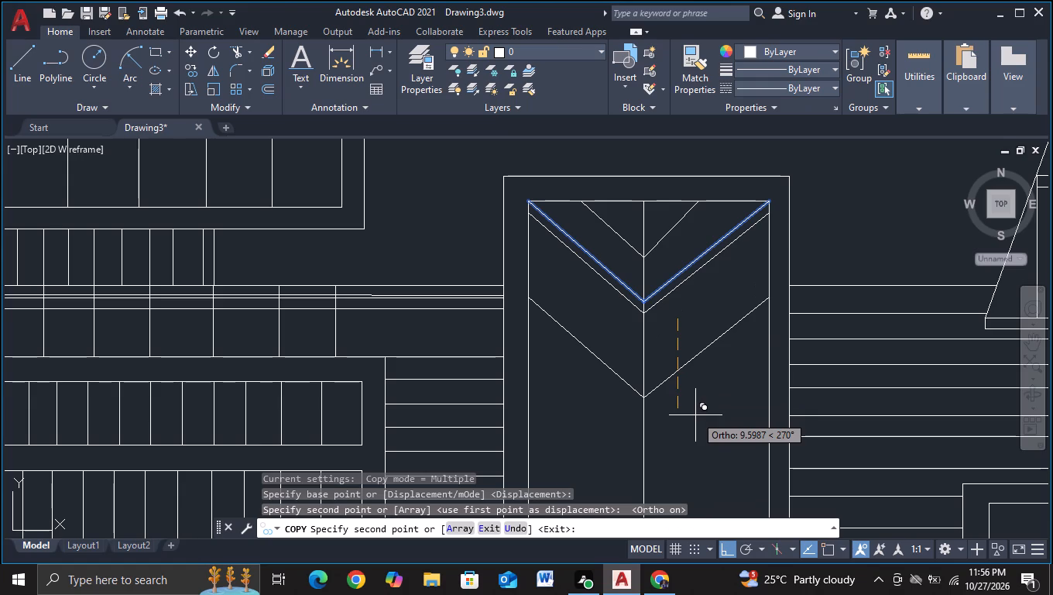
middle_drag(695, 415, 686, 360)
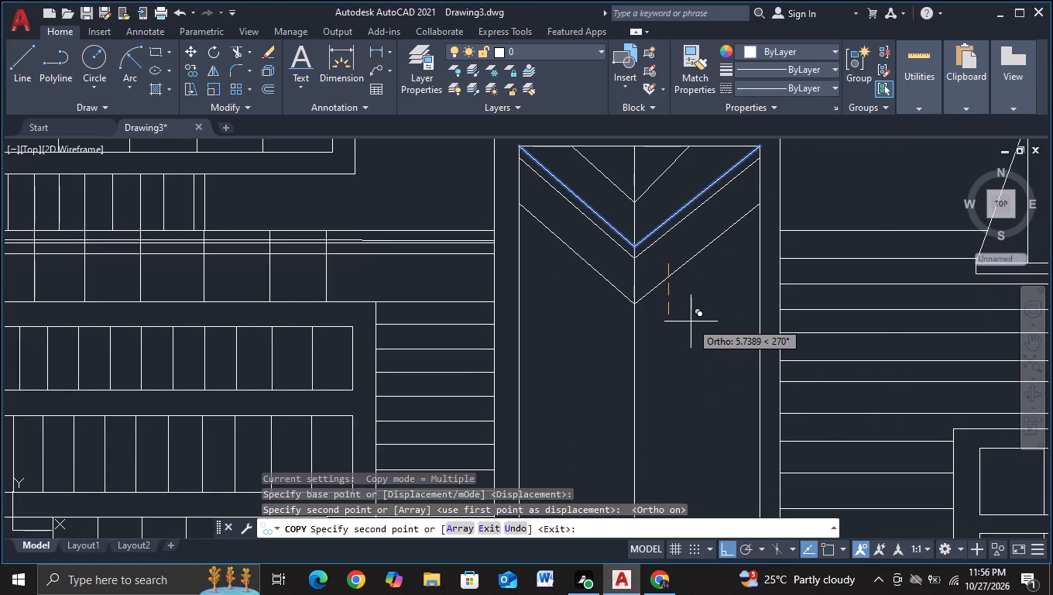
click(691, 322)
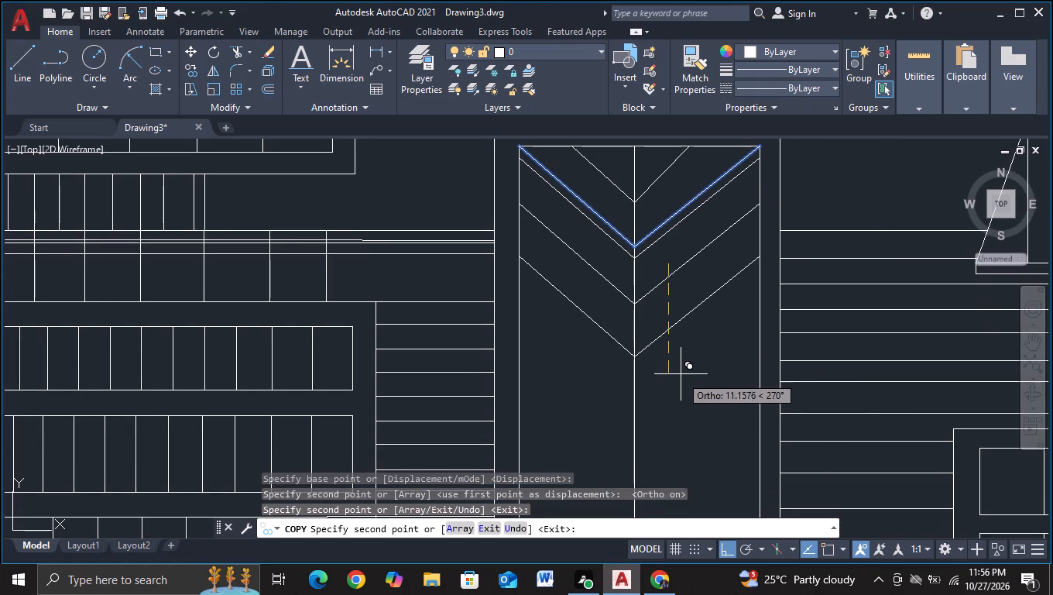
click(680, 386)
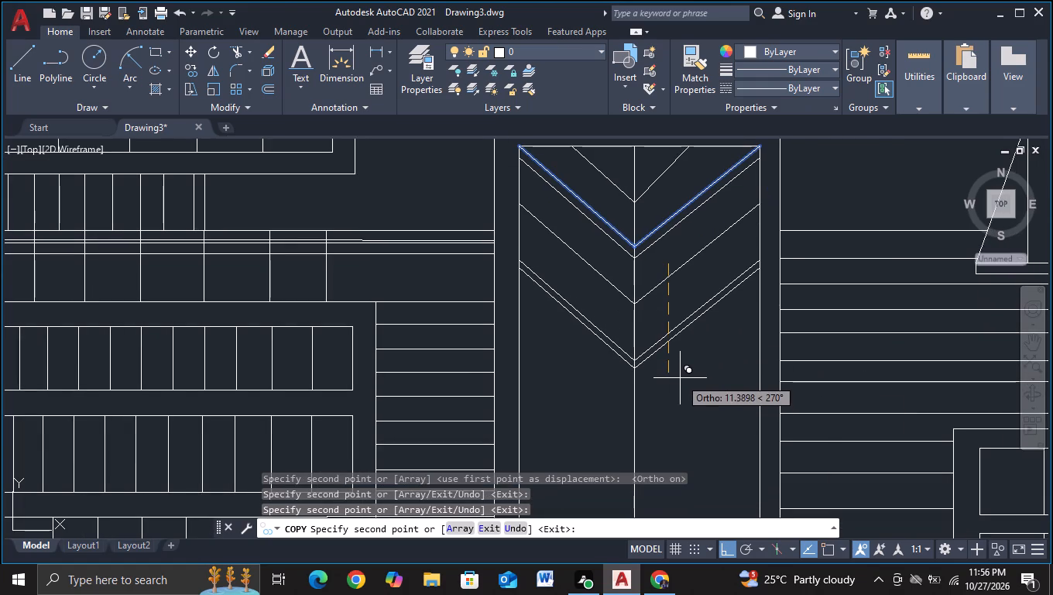
click(680, 378)
Continue copying the V down the tower, alternating single Vs and close pairs, with the last about 50 units down at the inner frame's base.
middle_drag(680, 391, 679, 302)
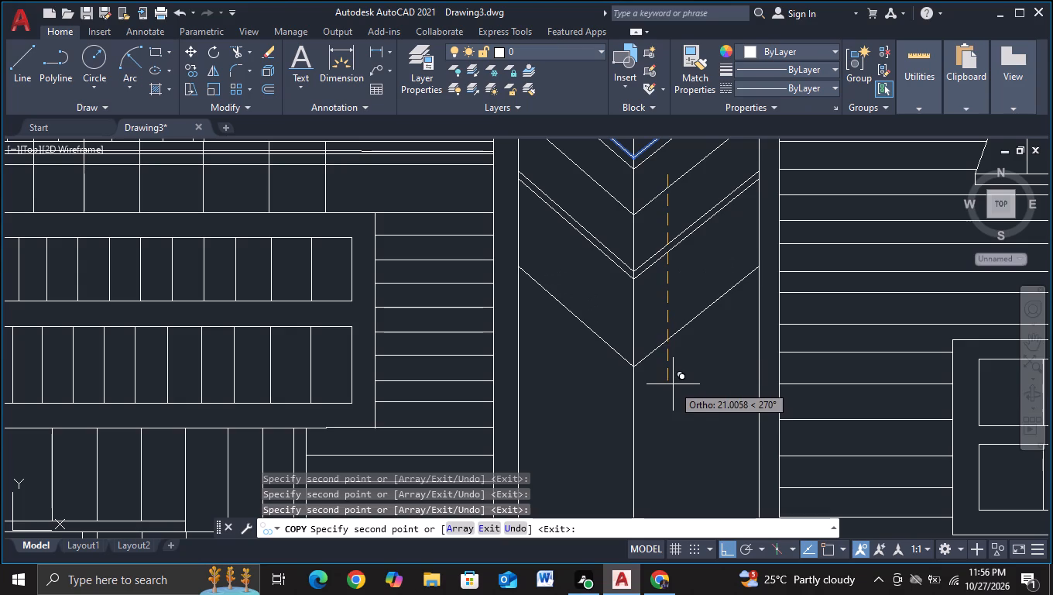
click(671, 363)
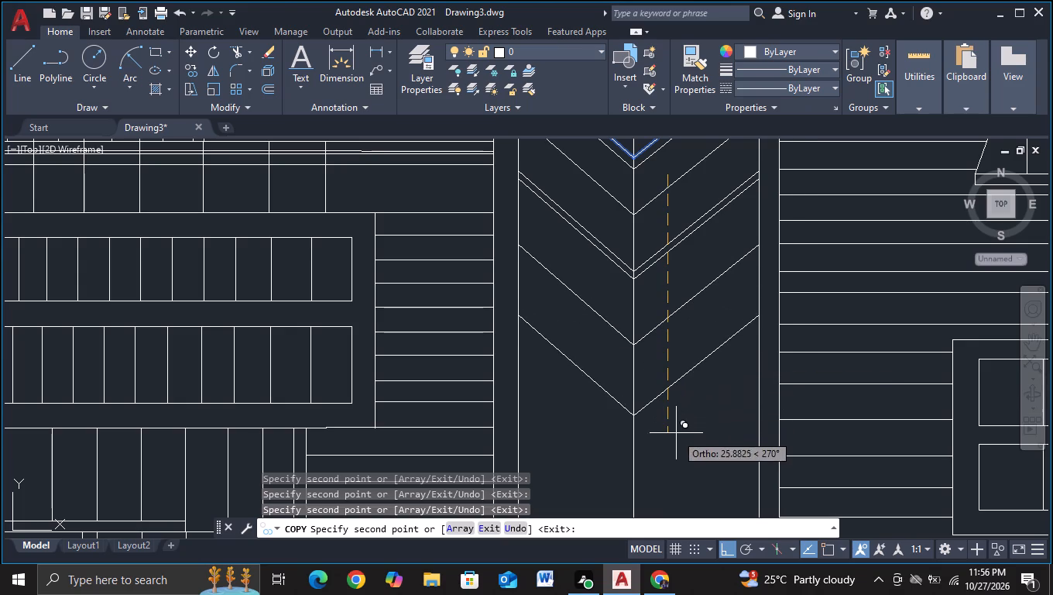
click(676, 439)
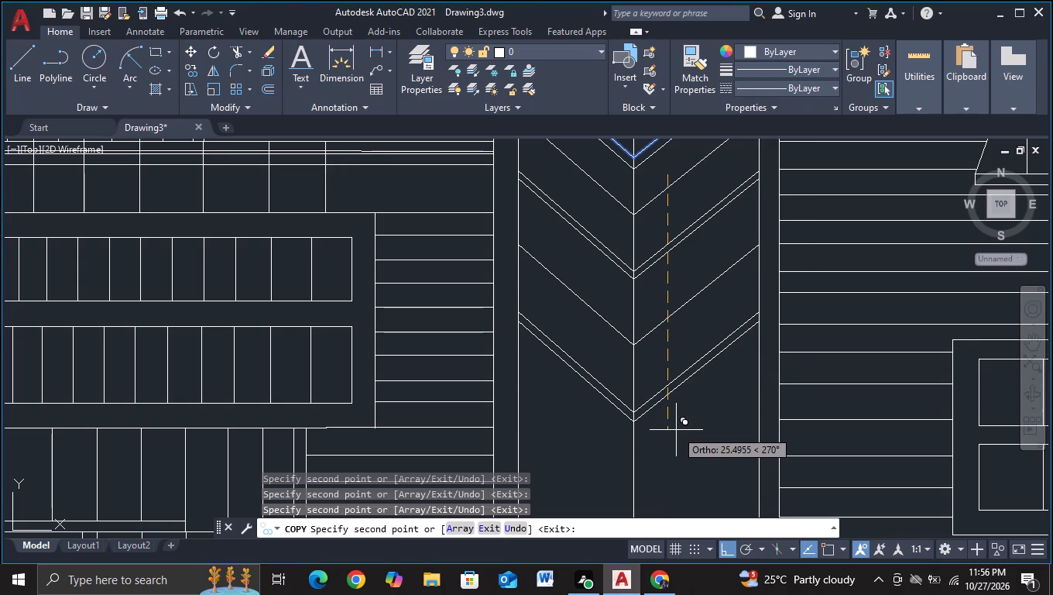
click(676, 431)
middle_drag(676, 431, 641, 283)
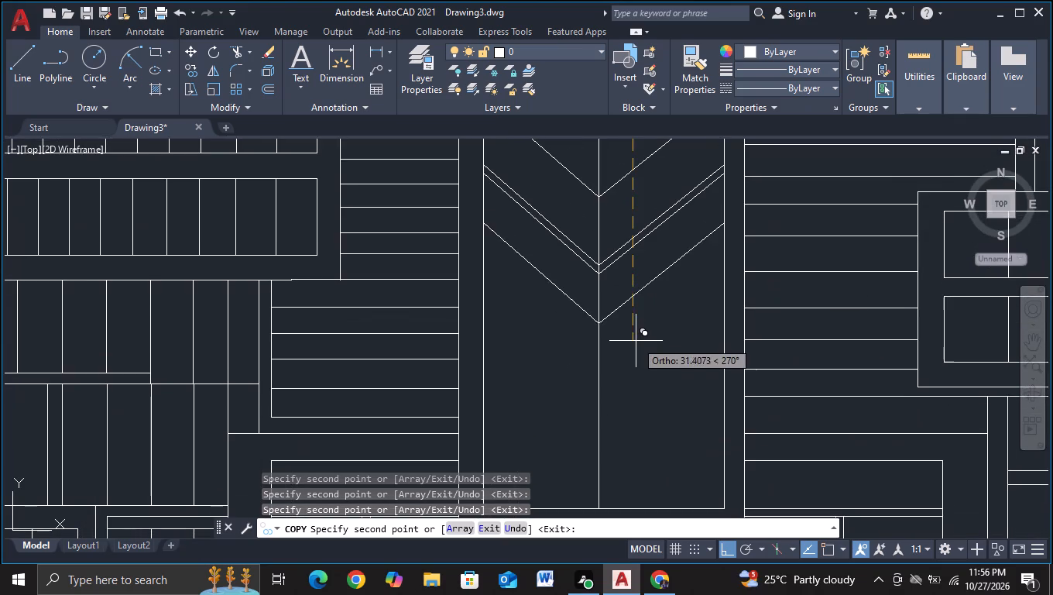
click(629, 383)
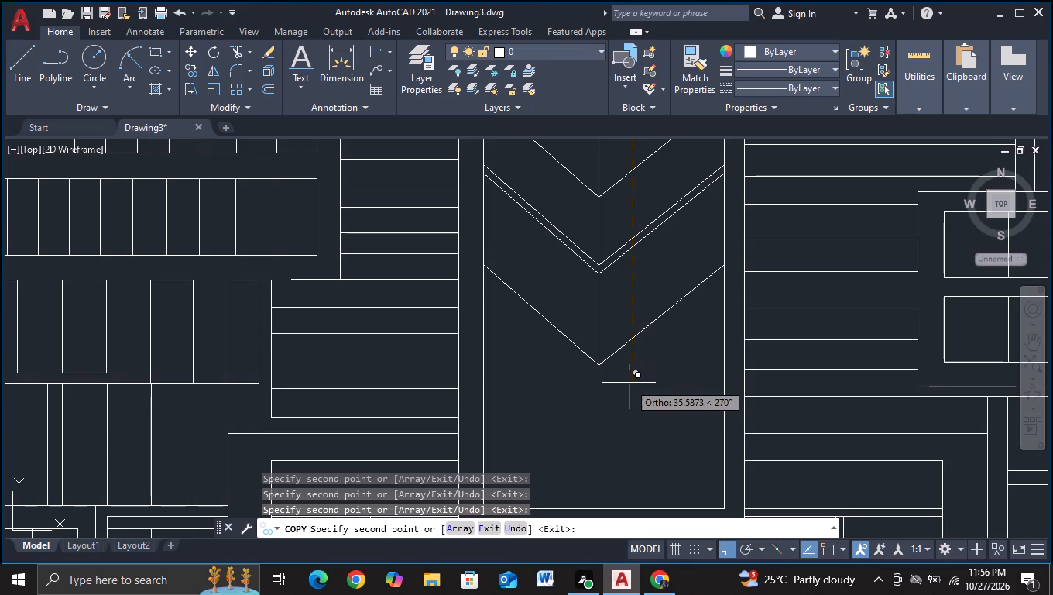
middle_drag(629, 383, 629, 287)
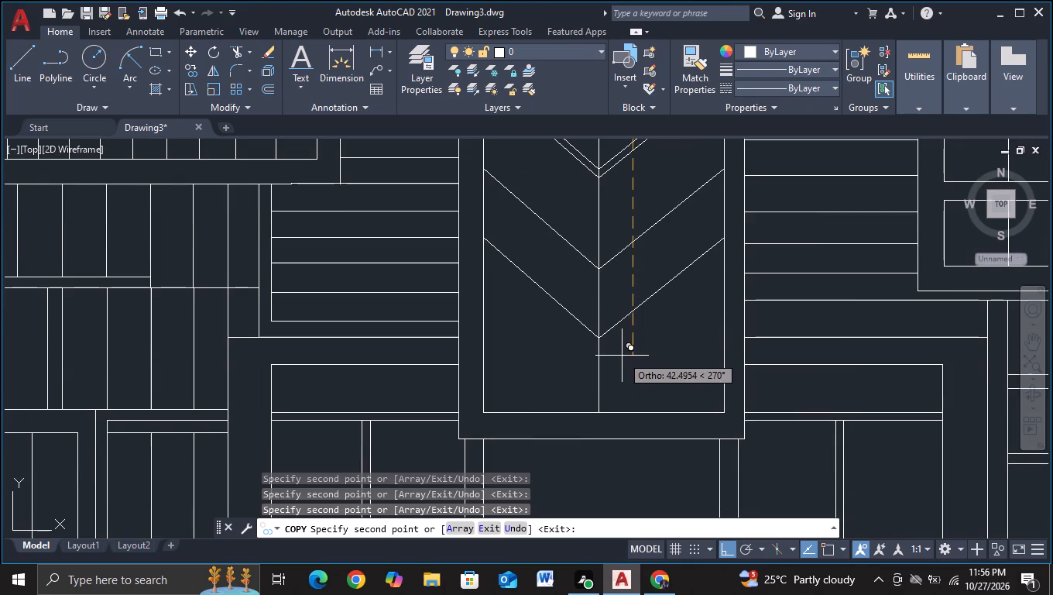
click(620, 362)
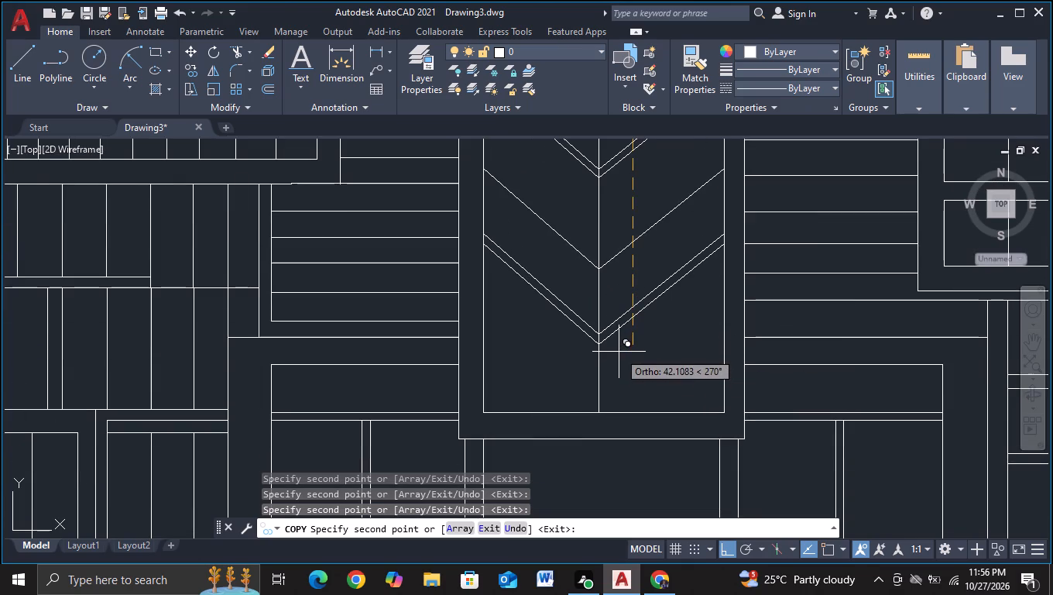
click(619, 355)
middle_drag(619, 355, 618, 284)
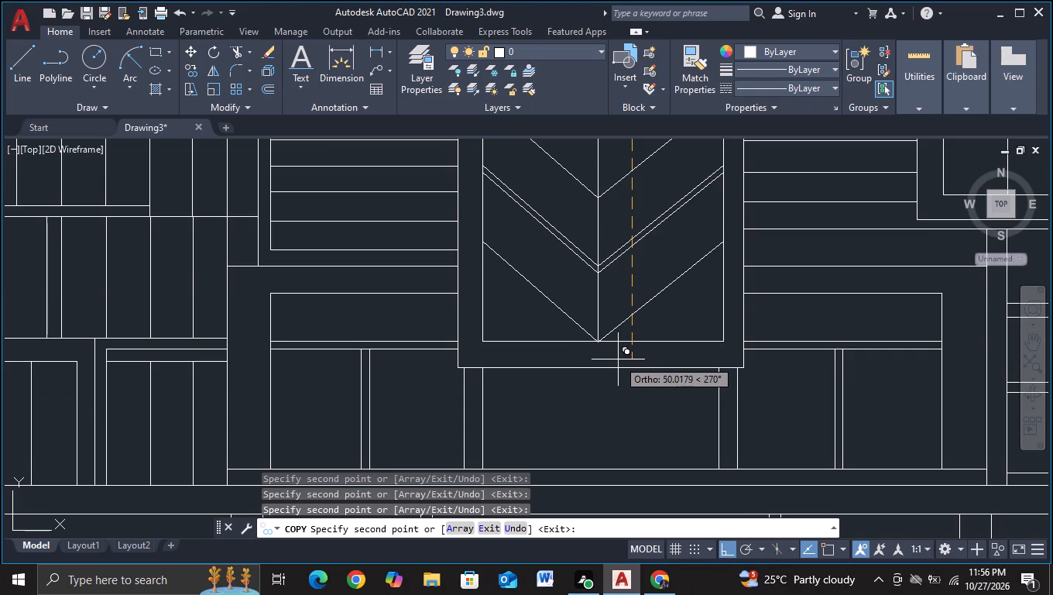
click(618, 358)
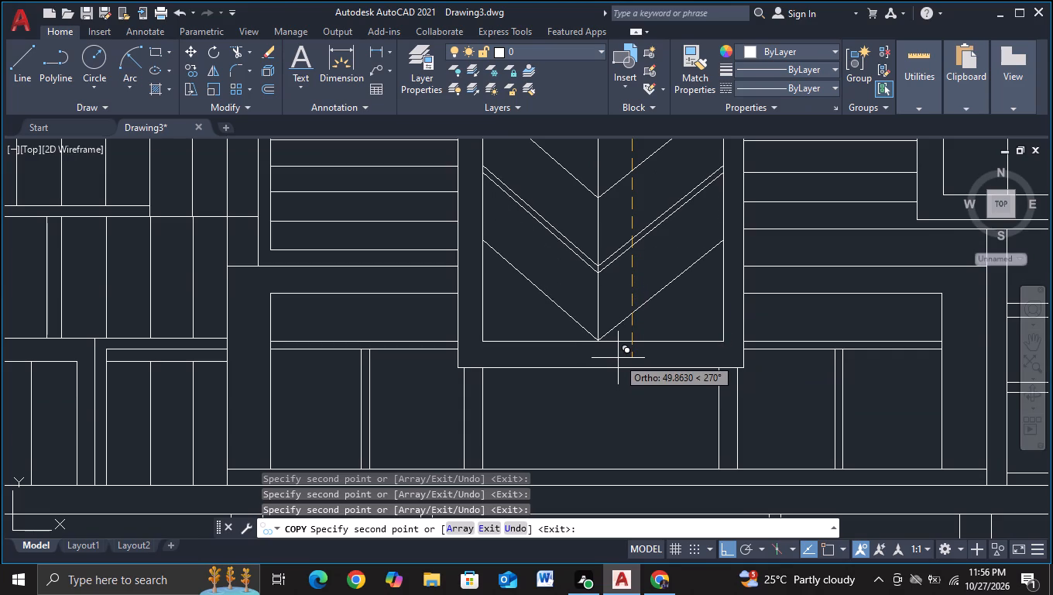
key(Escape)
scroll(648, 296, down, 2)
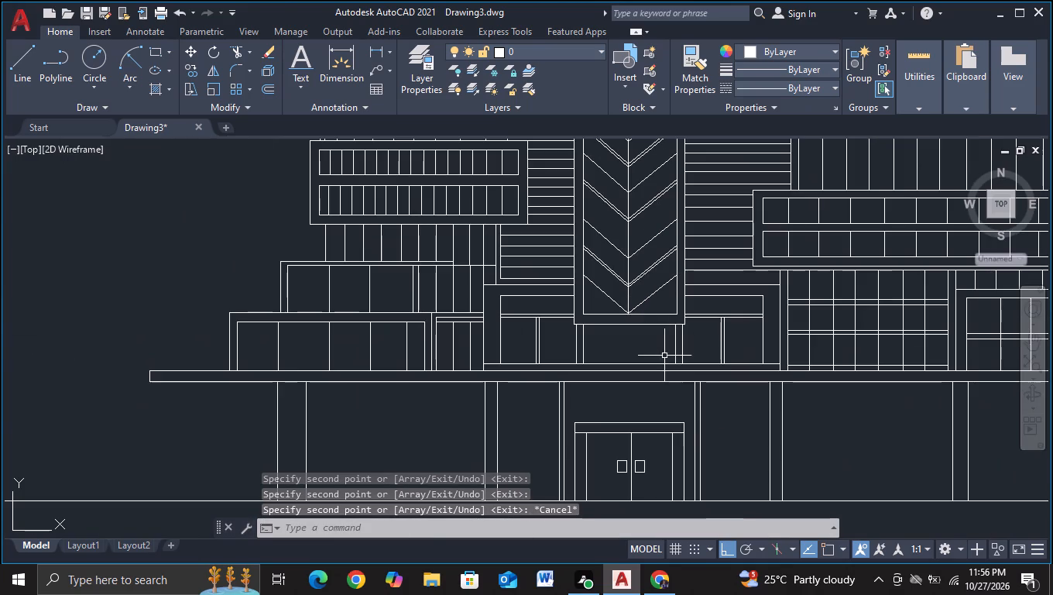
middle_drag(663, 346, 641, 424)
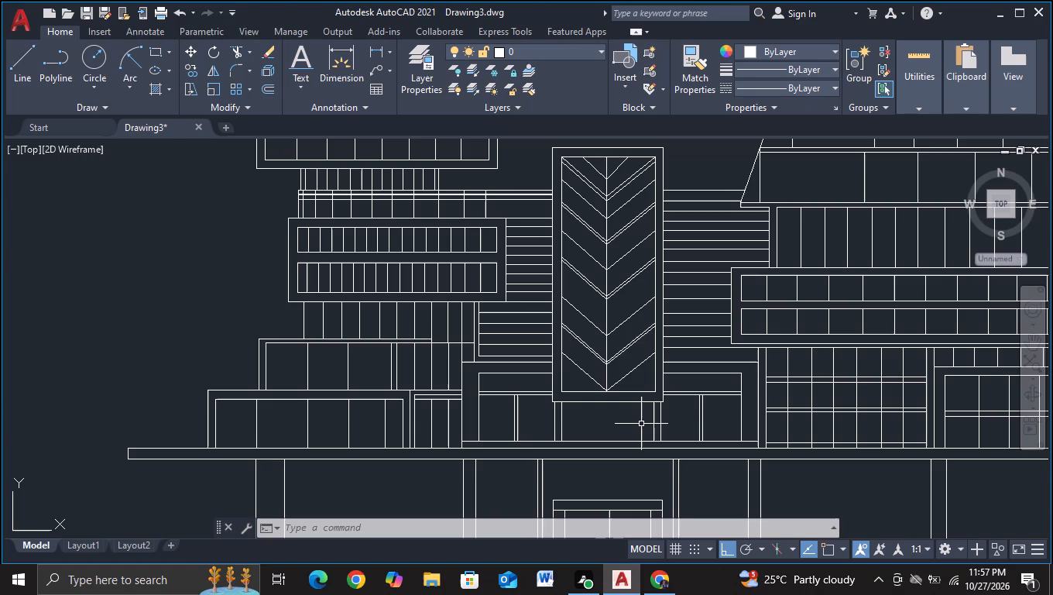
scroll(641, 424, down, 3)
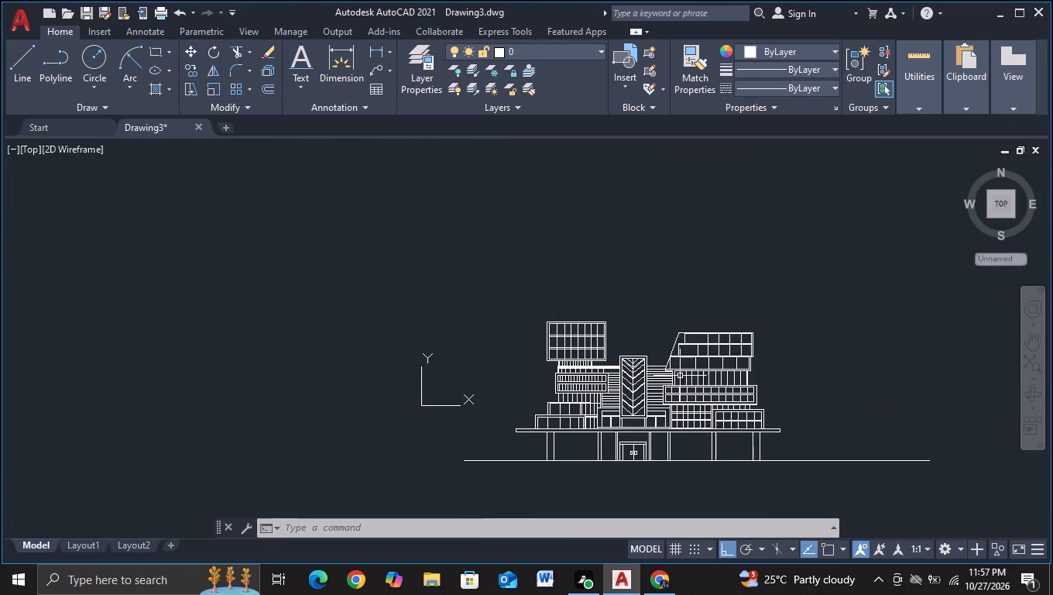
Examine the whole building elevation, checking the central tower's chevron glazing, both side wings, the entrance and the ground-level columns.
middle_drag(715, 284, 715, 246)
middle_drag(649, 252, 611, 226)
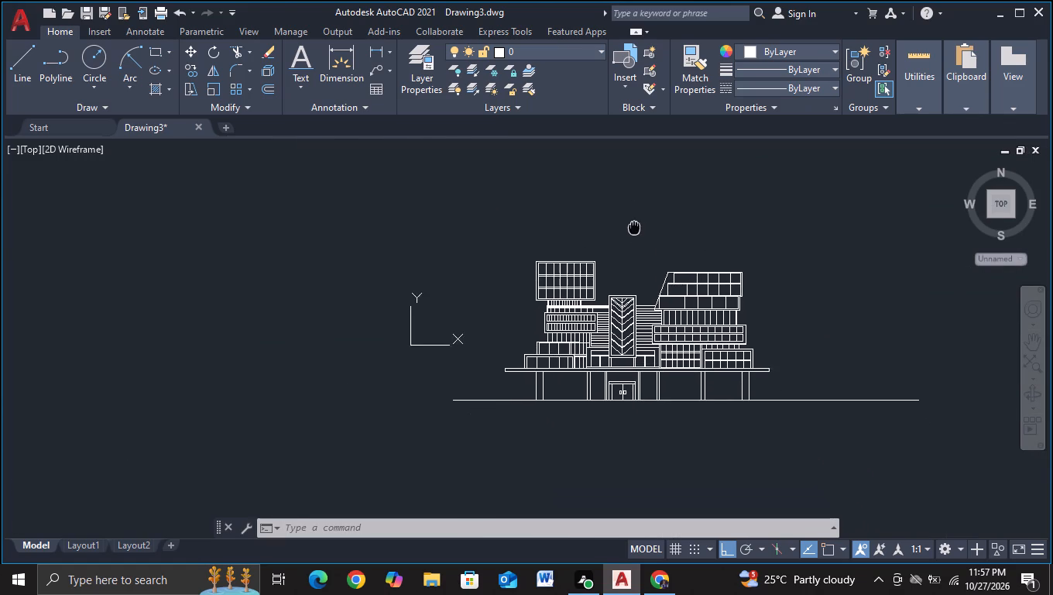
middle_drag(611, 226, 564, 227)
scroll(585, 236, up, 2)
middle_drag(509, 342, 516, 240)
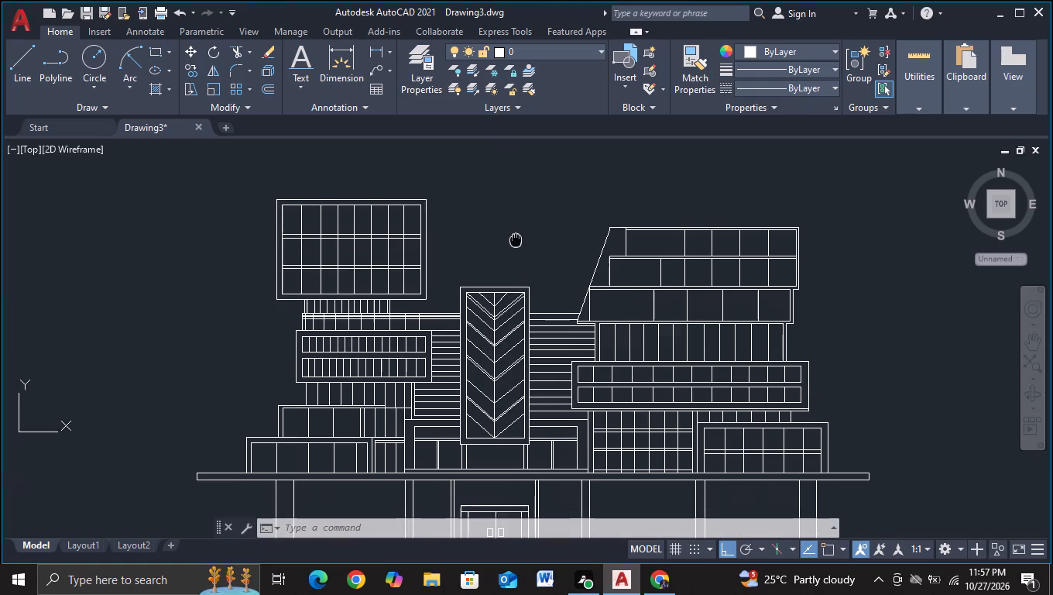
scroll(536, 258, up, 1)
scroll(536, 258, down, 1)
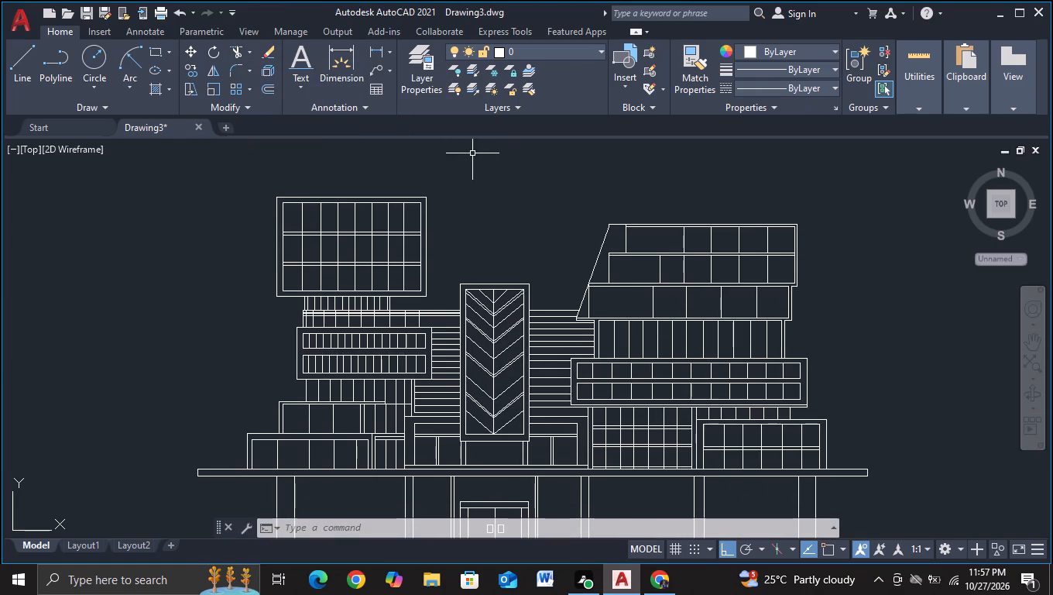
scroll(201, 112, up, 2)
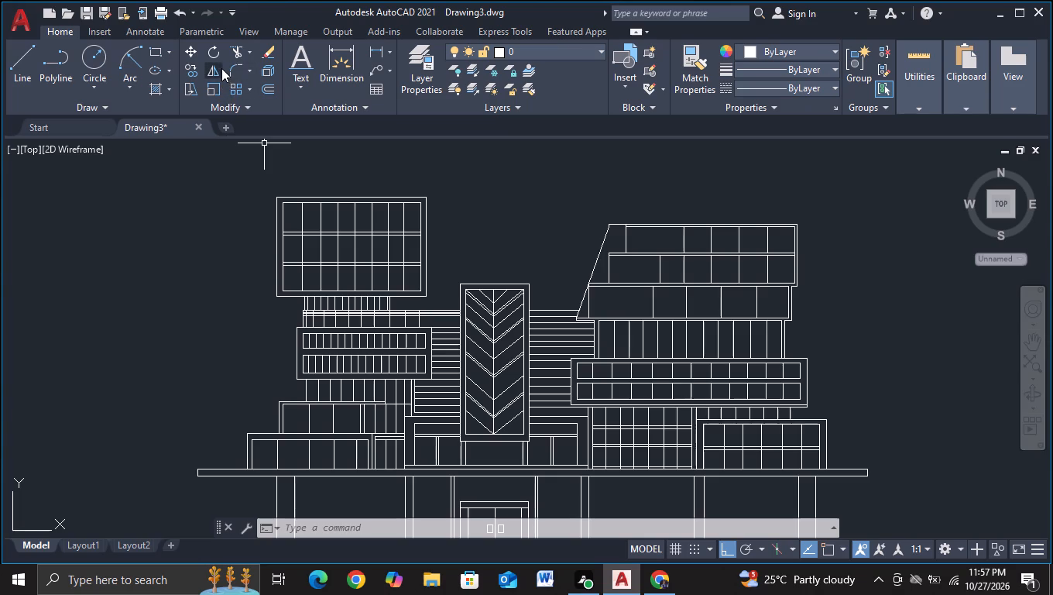
click(94, 108)
click(87, 103)
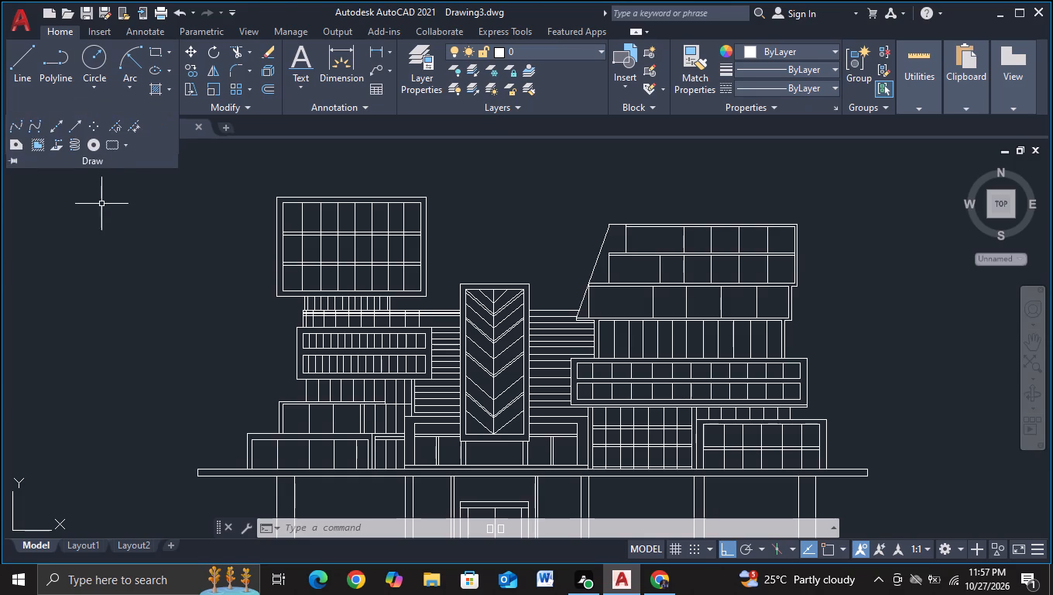
scroll(376, 232, down, 1)
scroll(492, 236, up, 1)
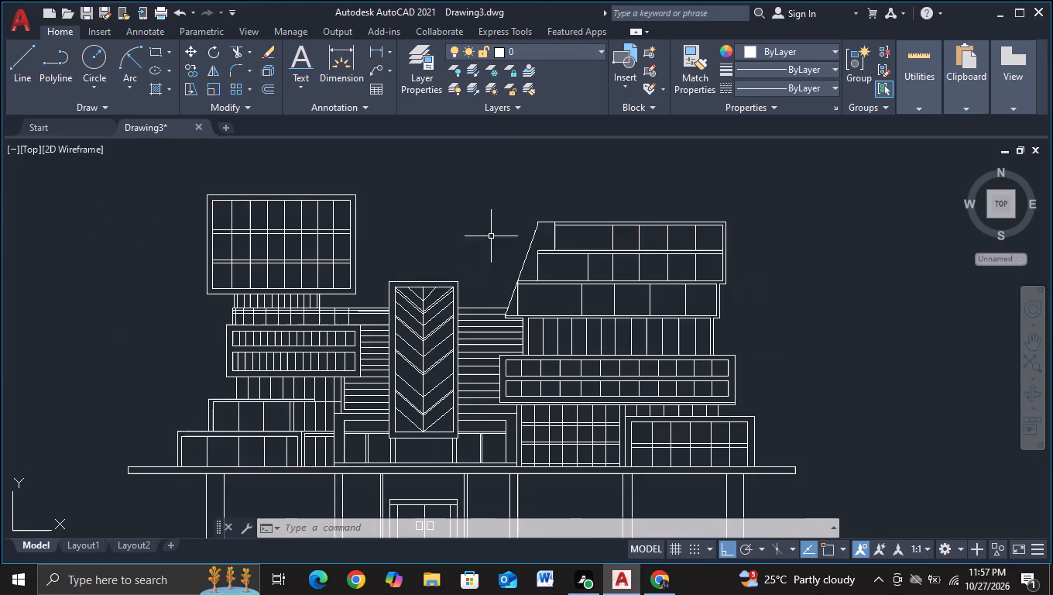
middle_drag(451, 266, 456, 205)
scroll(456, 205, up, 2)
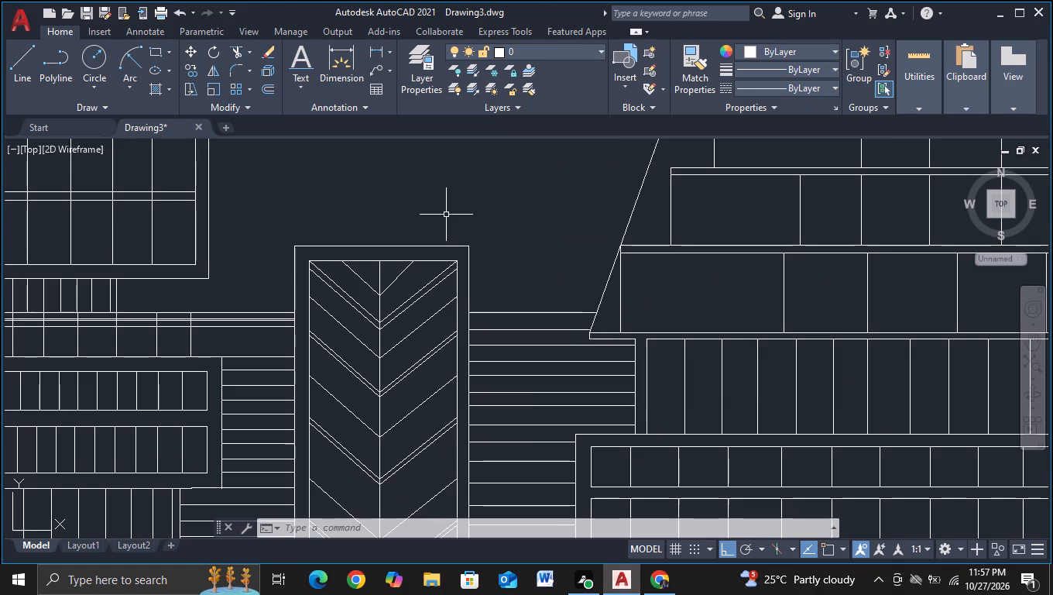
scroll(442, 215, down, 2)
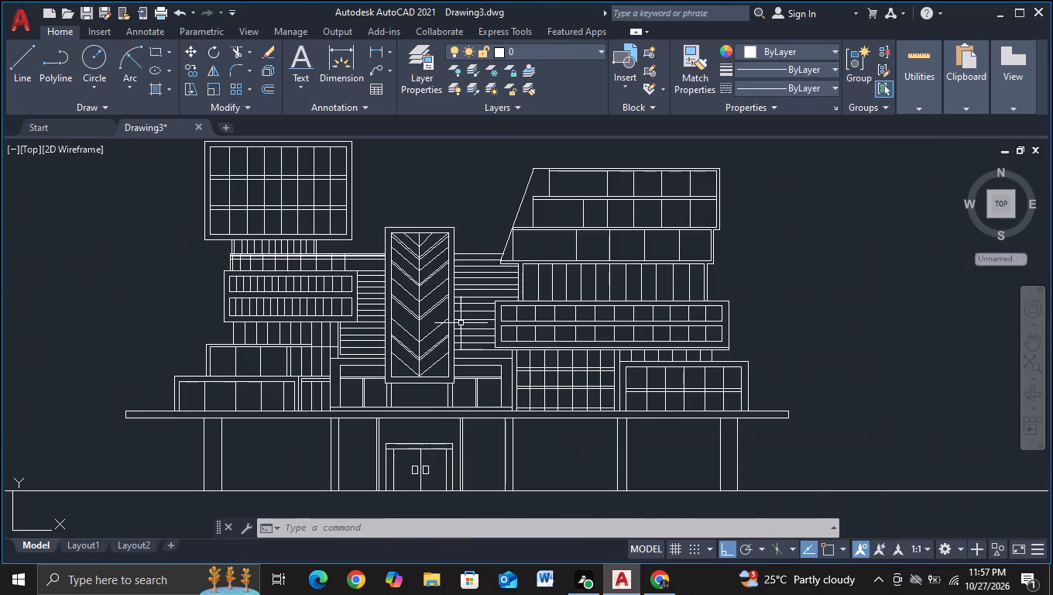
middle_drag(428, 394, 439, 272)
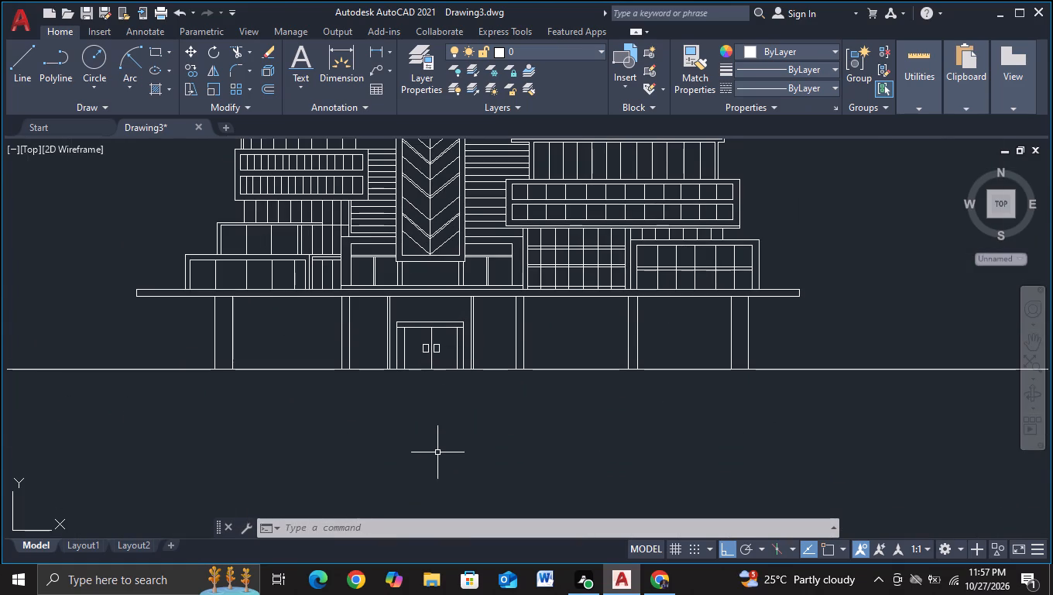
middle_drag(433, 469, 373, 495)
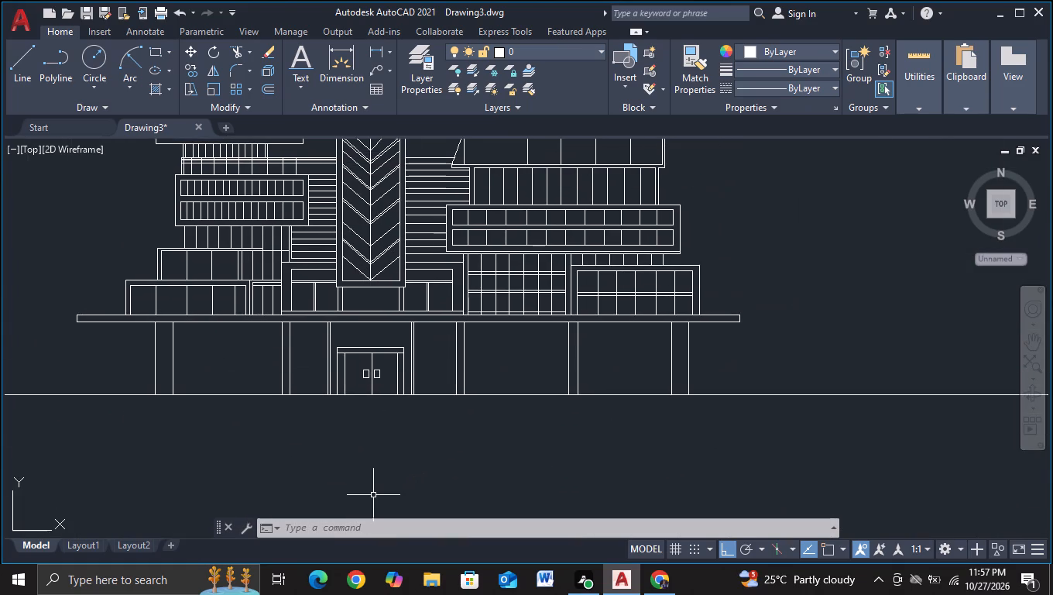
middle_drag(373, 495, 362, 524)
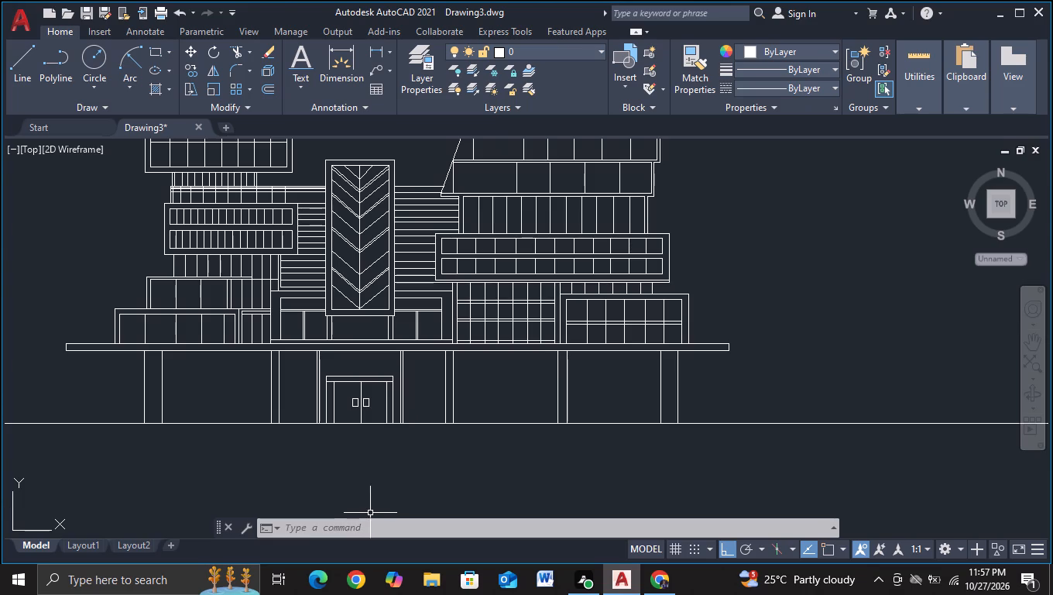
middle_drag(808, 390, 709, 546)
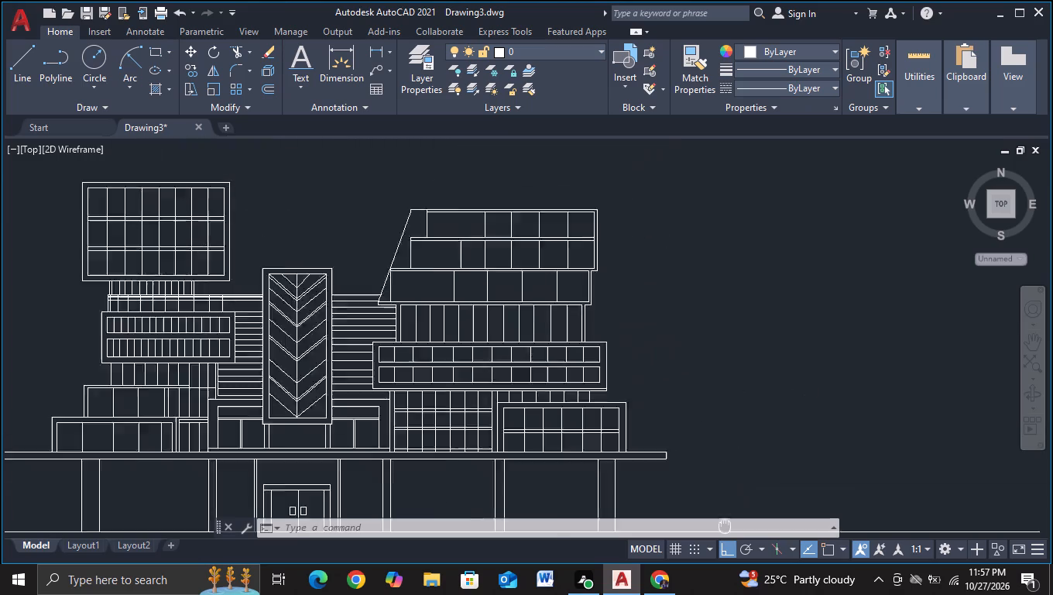
middle_drag(709, 546, 704, 551)
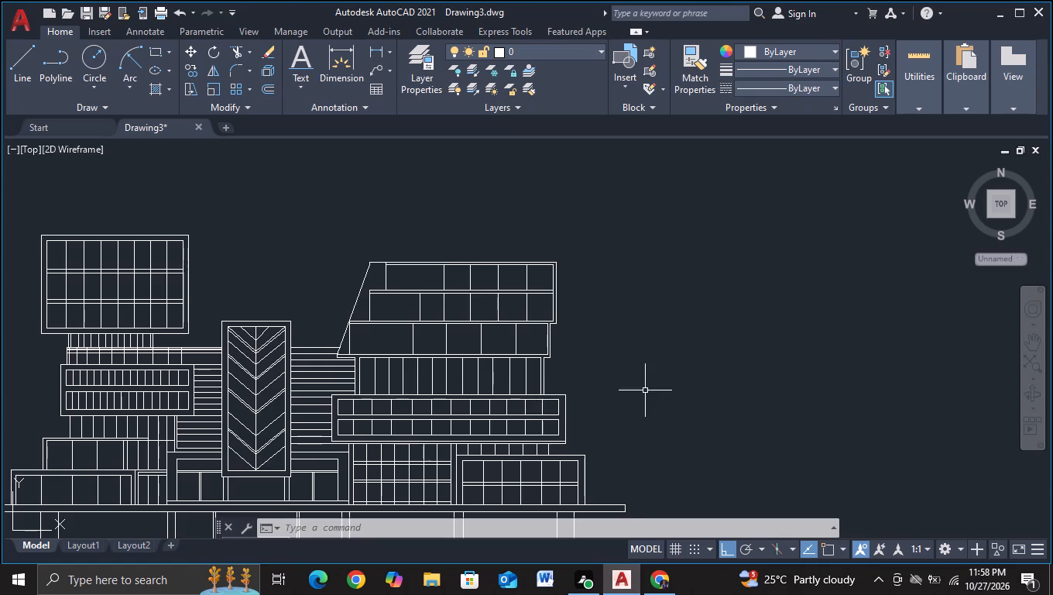
middle_drag(645, 390, 772, 287)
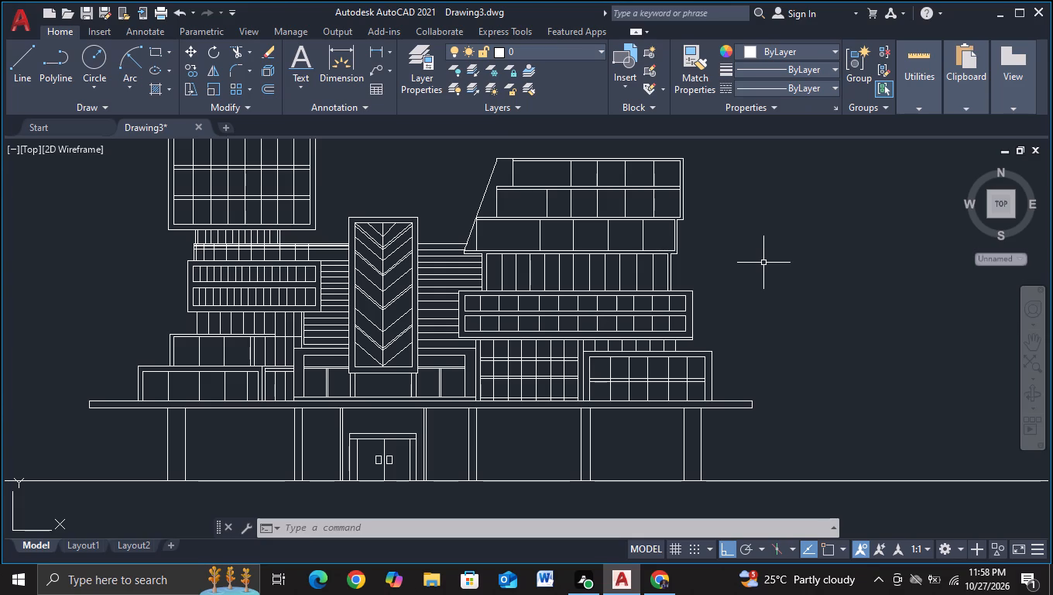
key(Escape)
middle_drag(763, 263, 826, 292)
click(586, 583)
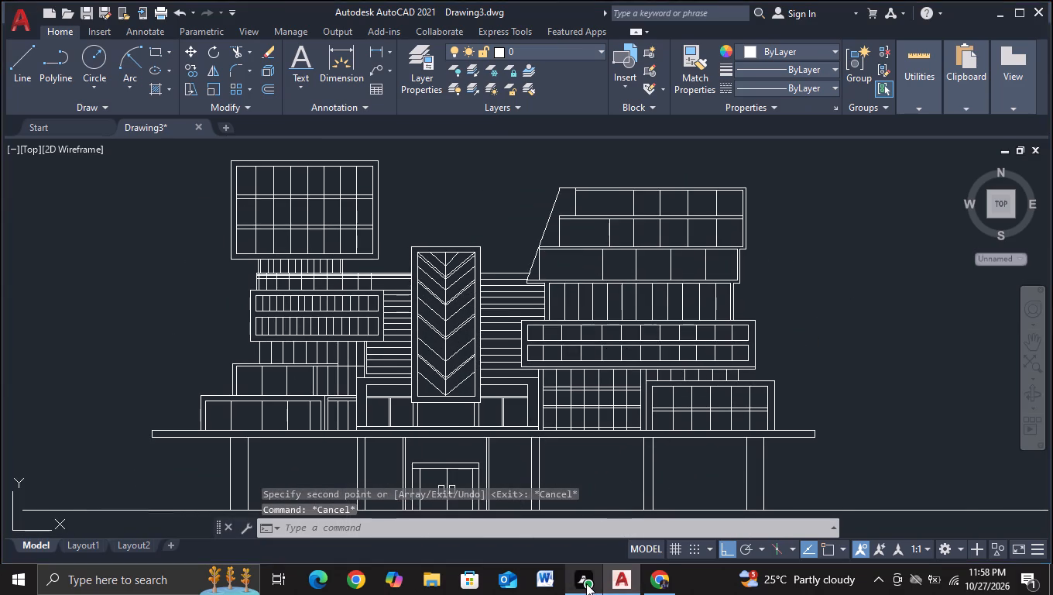
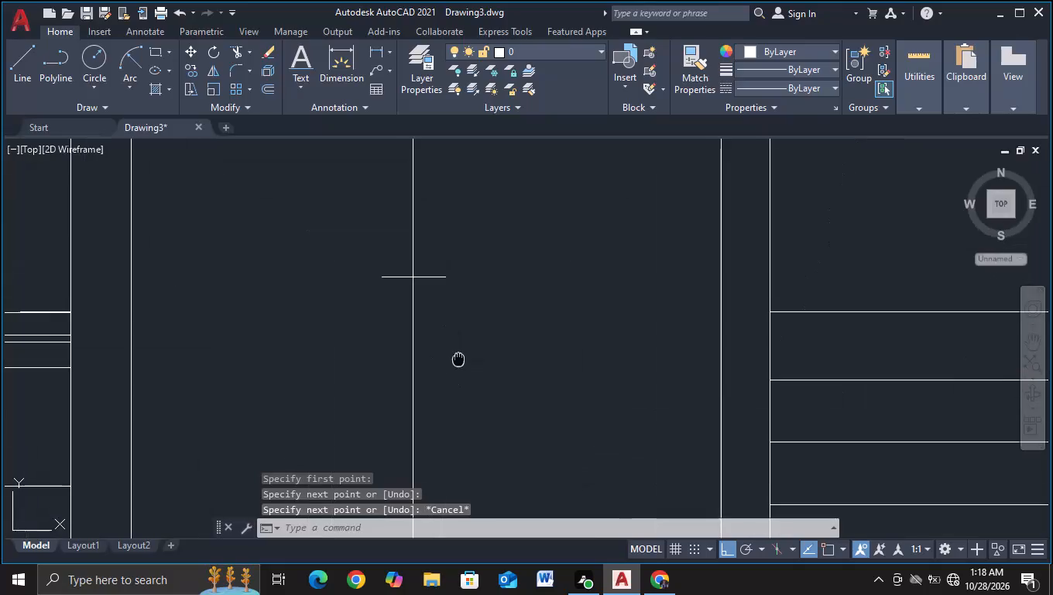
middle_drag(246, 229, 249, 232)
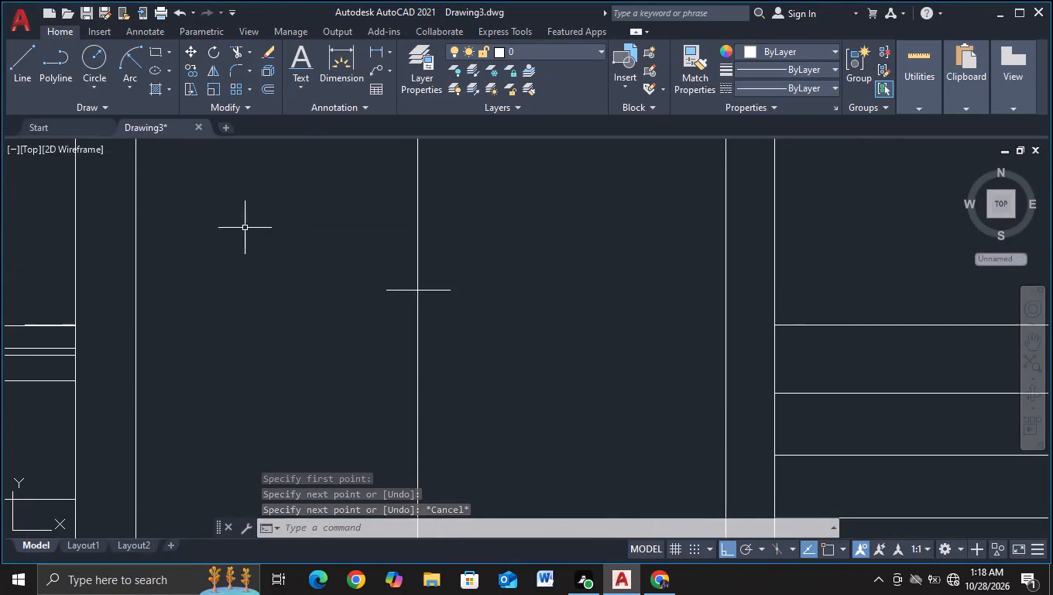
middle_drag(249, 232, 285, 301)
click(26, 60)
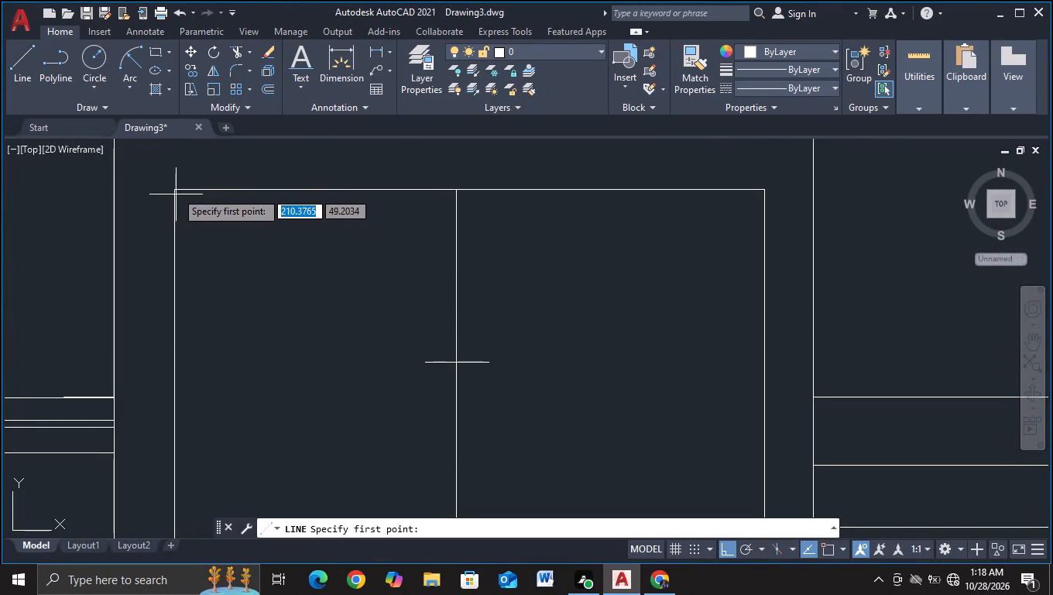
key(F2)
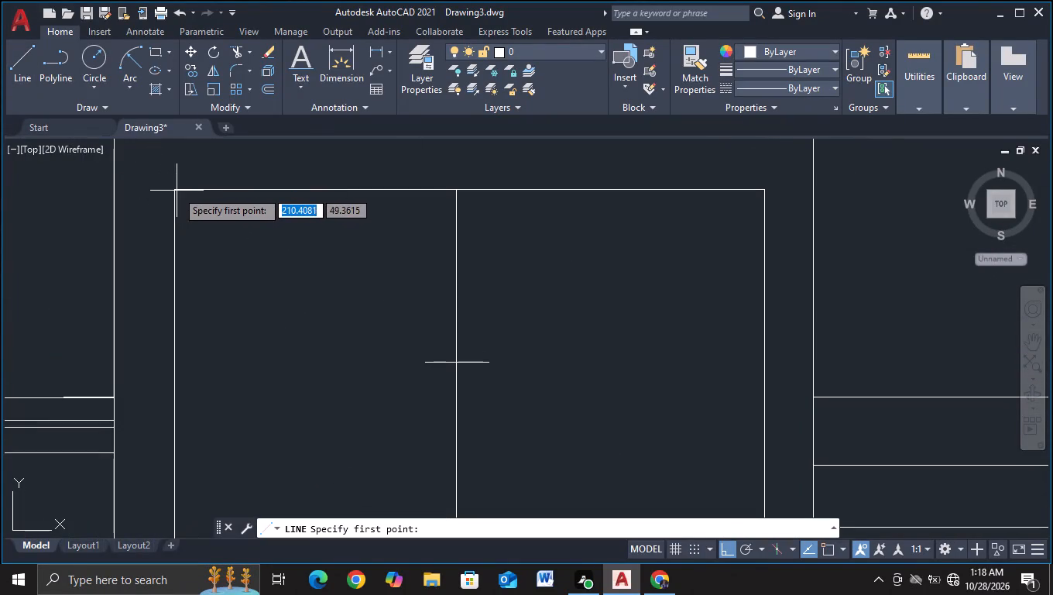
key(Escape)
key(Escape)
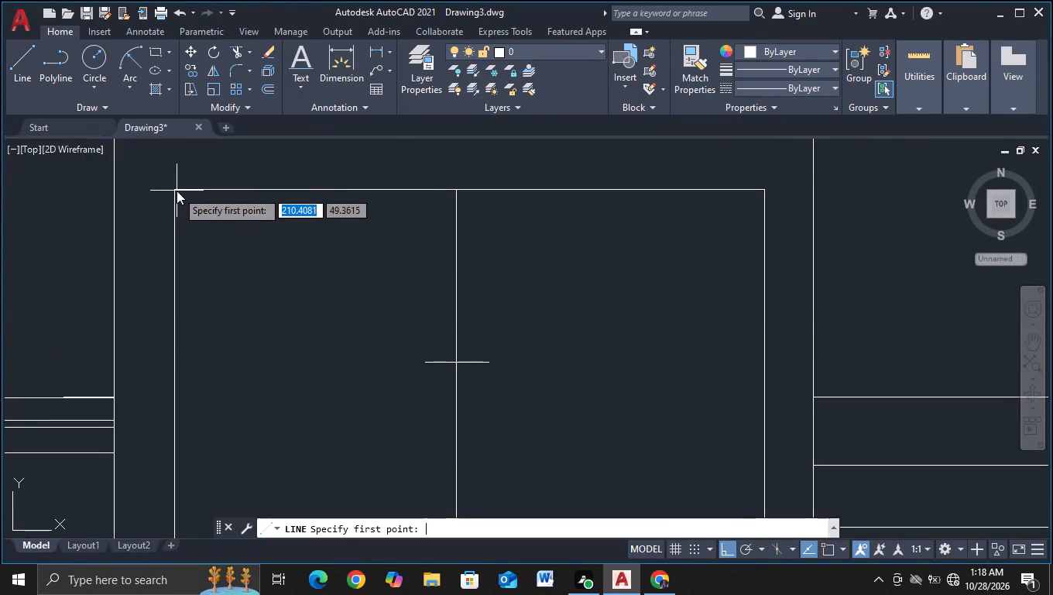
With object snap on, draw a diagonal line from the tower's inner frame top-left corner to the guide mark's crossing on the centre line.
key(F3)
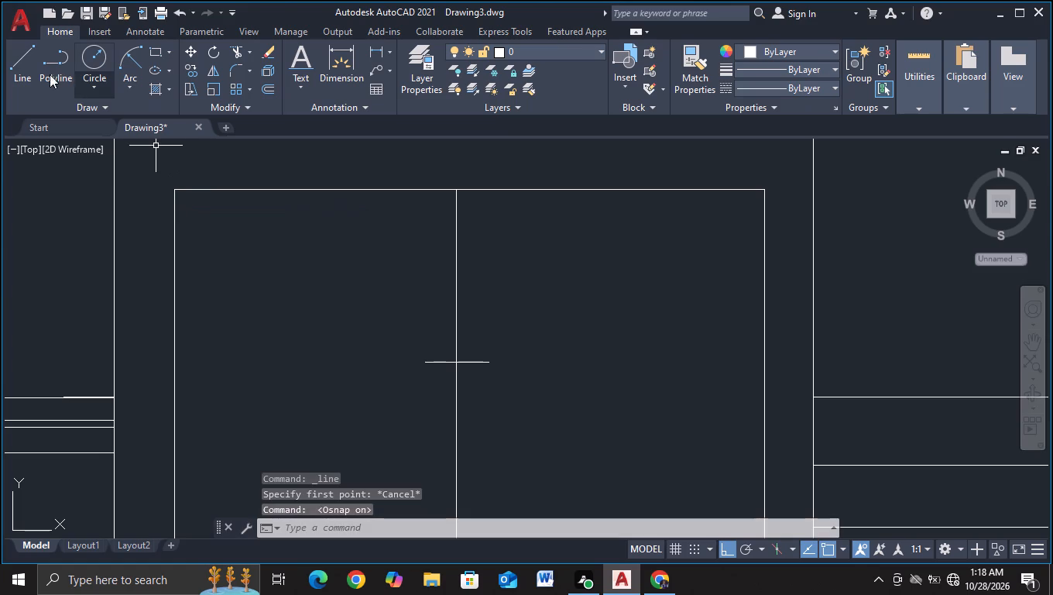
click(30, 74)
click(170, 191)
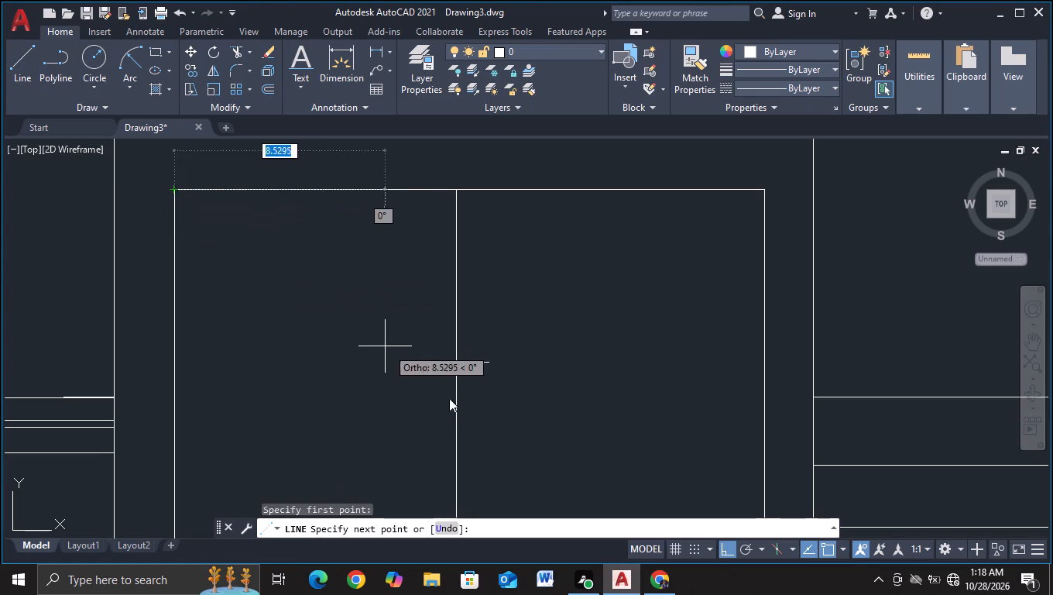
click(451, 359)
key(Escape)
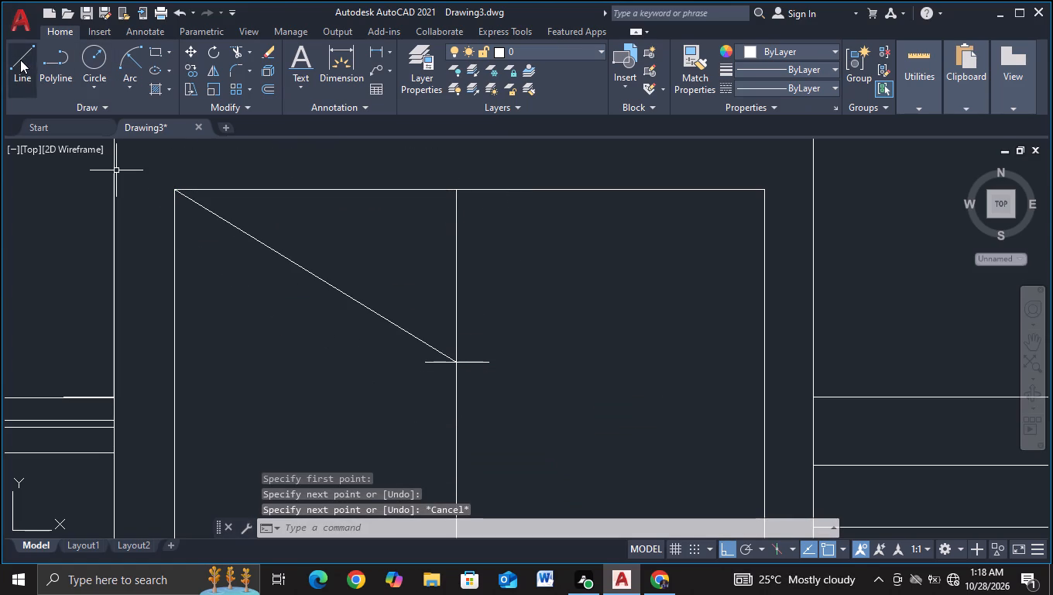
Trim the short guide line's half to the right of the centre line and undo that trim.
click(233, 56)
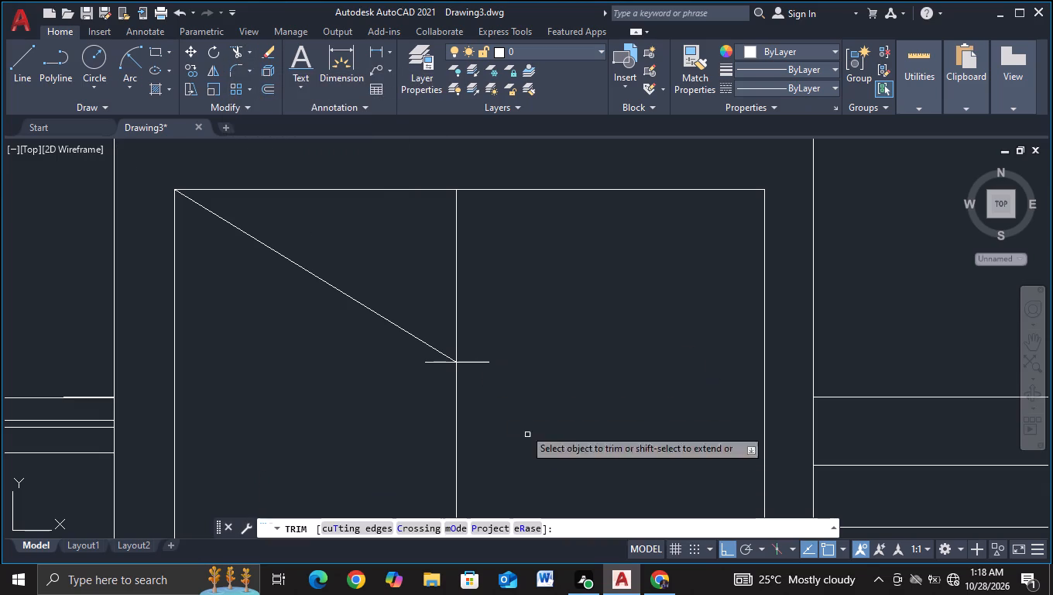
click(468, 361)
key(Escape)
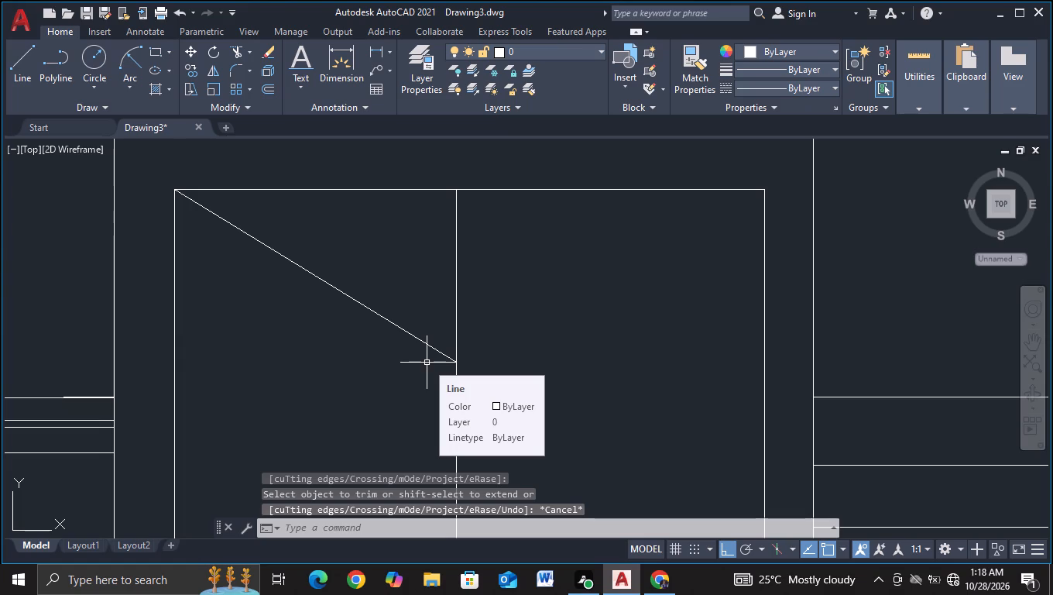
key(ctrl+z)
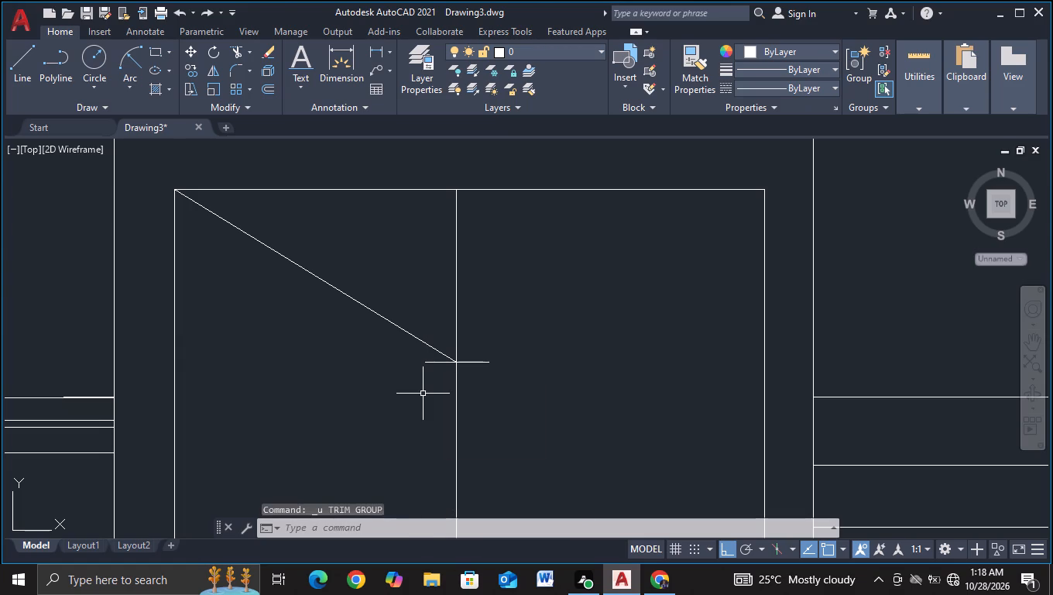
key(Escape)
Draw the matching diagonal, about 12.6 units long, from the inner frame's top-right corner to the first diagonal's end on the centre line.
click(22, 60)
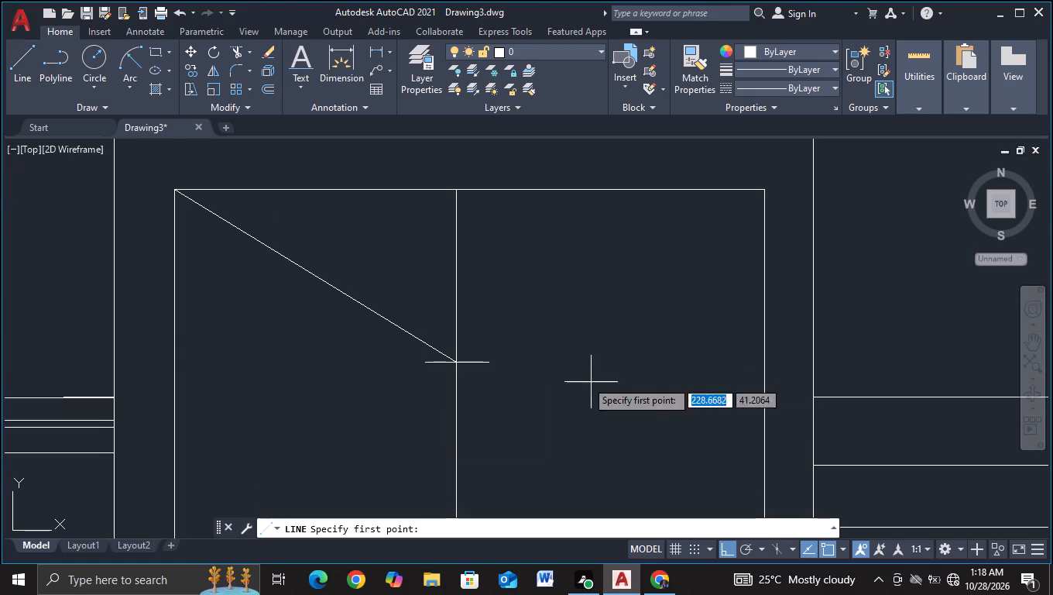
click(763, 189)
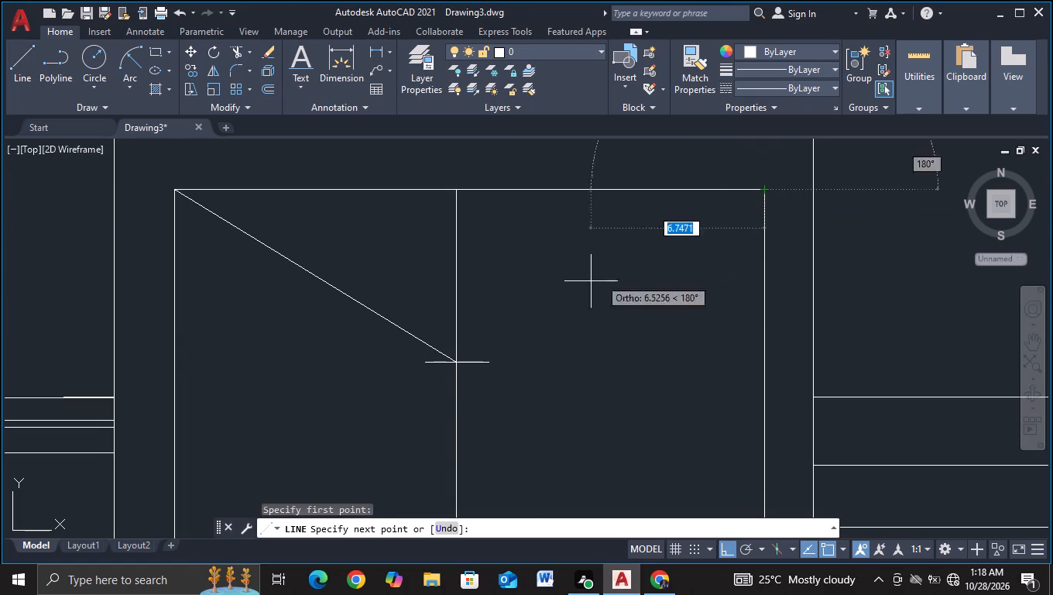
click(459, 363)
key(Escape)
Trim away both halves of the short horizontal guide line at the V's tip.
middle_drag(547, 424, 674, 386)
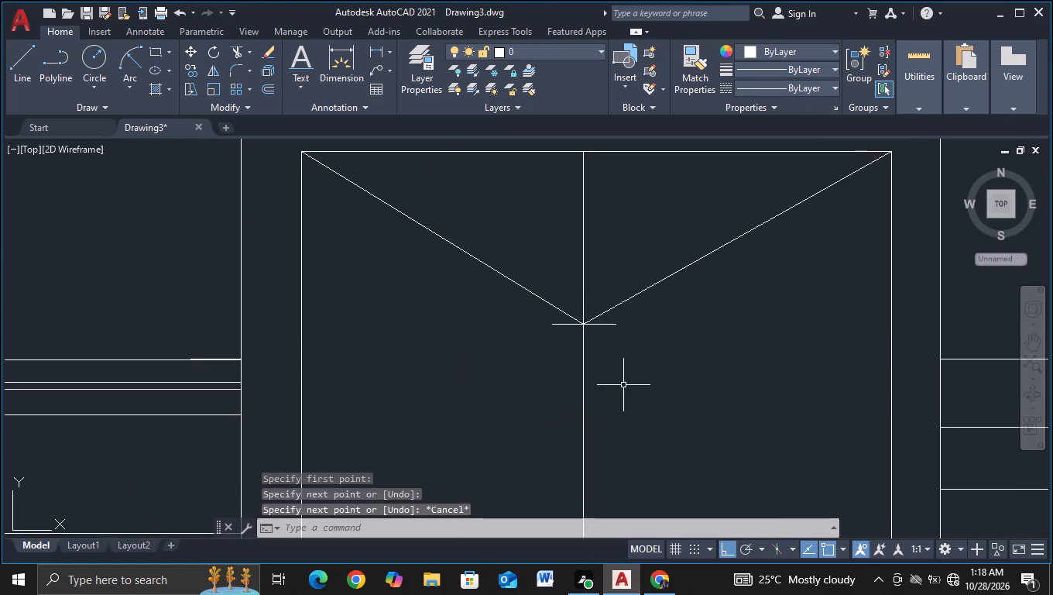
scroll(623, 384, up, 1)
scroll(615, 332, down, 2)
middle_drag(621, 343, 491, 343)
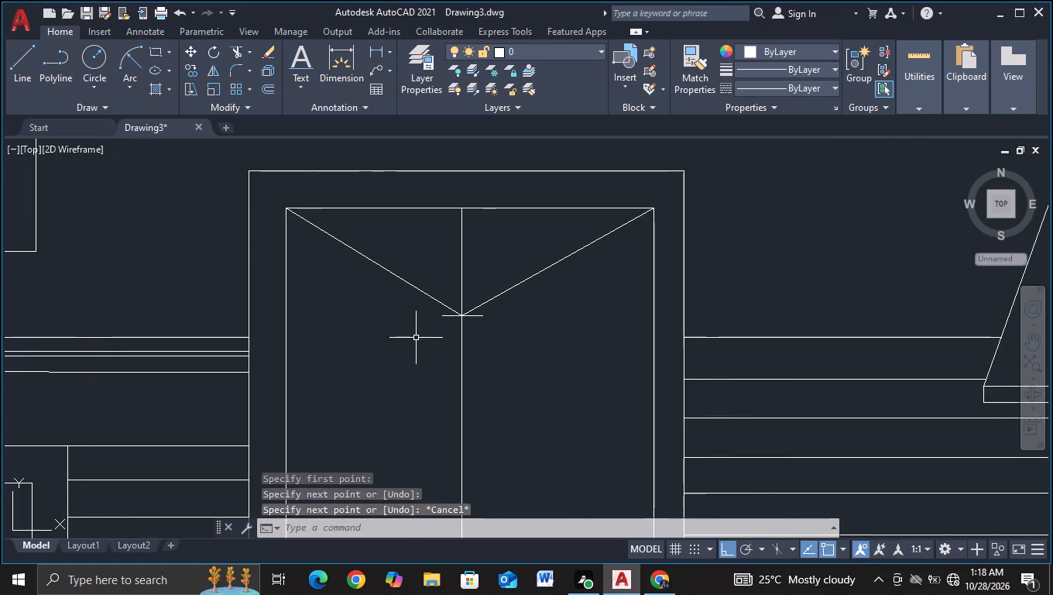
click(238, 49)
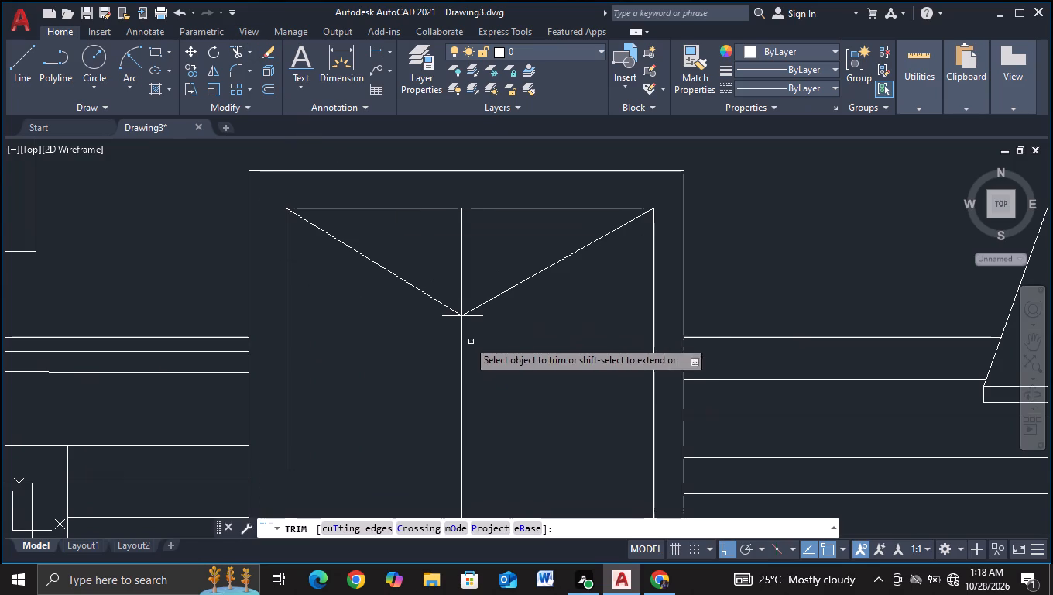
click(448, 315)
click(482, 318)
key(Escape)
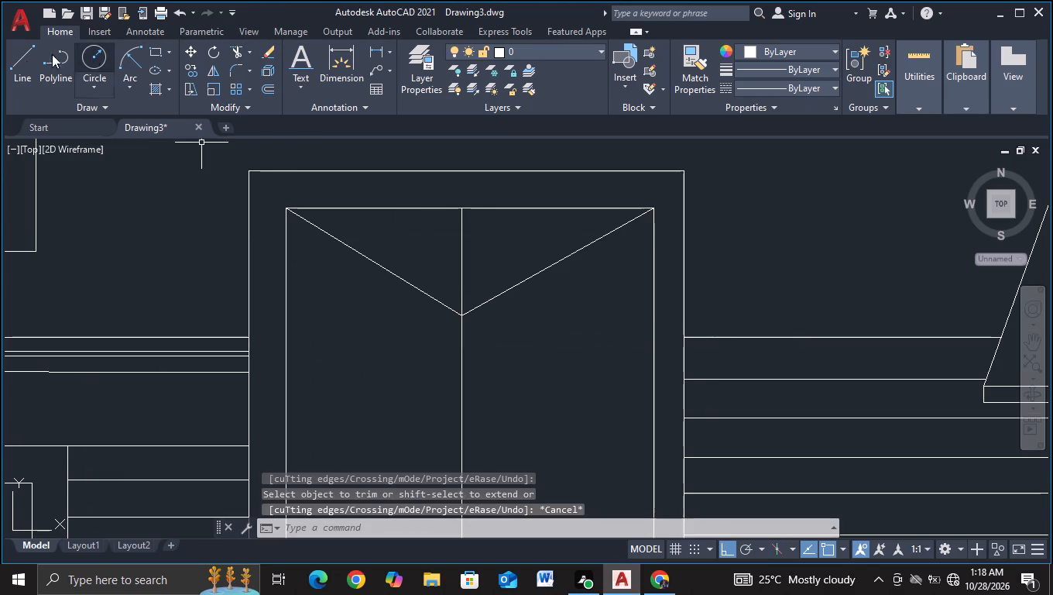
Draw a short horizontal guide line across the centre line, between the inner frame's top edge and the V's tip.
click(11, 69)
scroll(474, 244, up, 1)
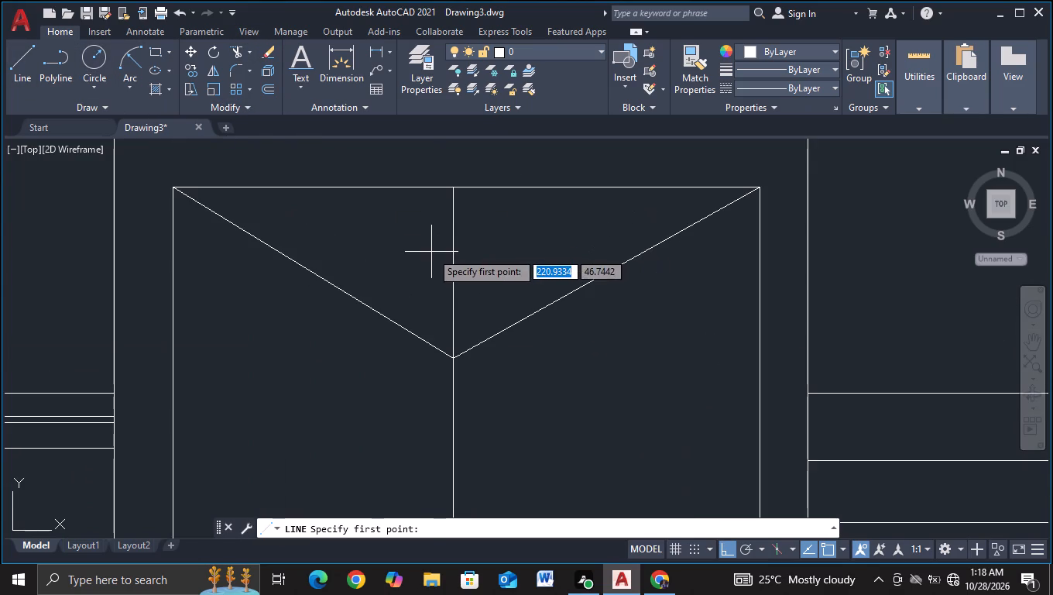
click(431, 252)
click(469, 252)
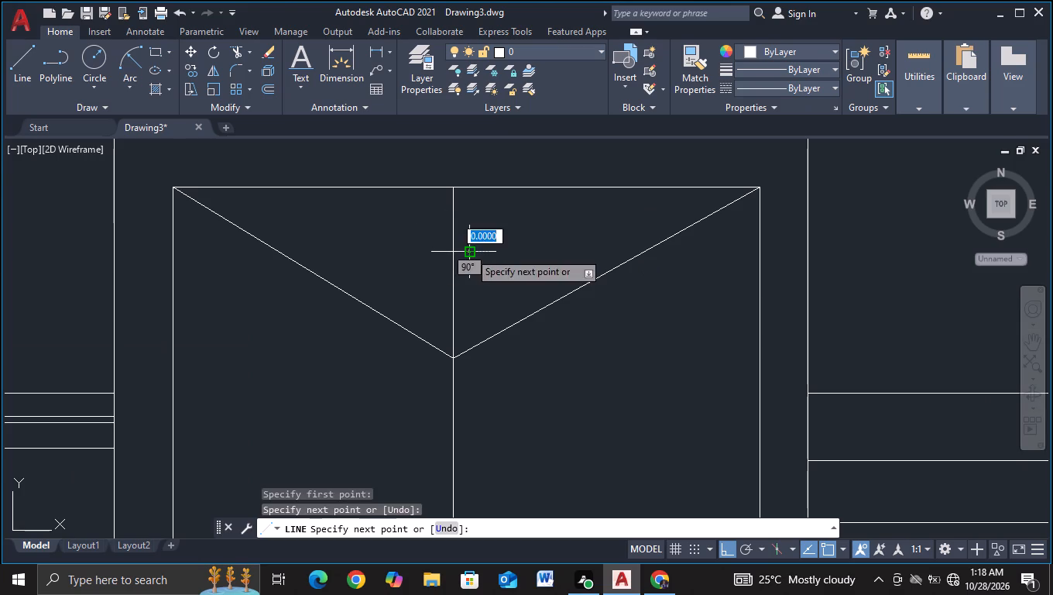
key(Escape)
With ortho off, draw an inner V from the guide's crossing past the frame's top edge: about 6.0 units at 142° and 5.9 at 35°.
click(22, 71)
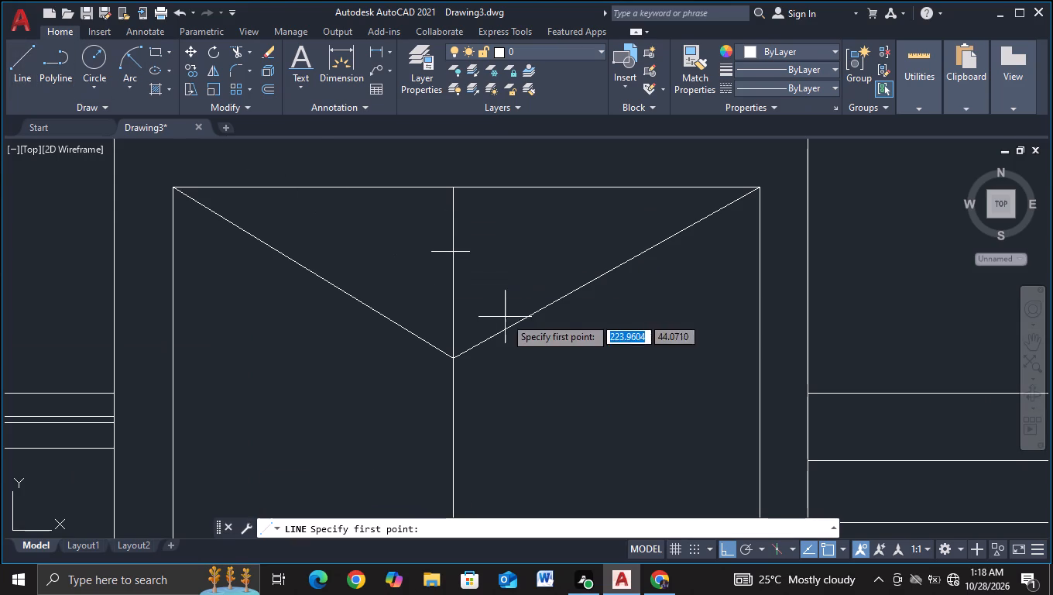
click(448, 246)
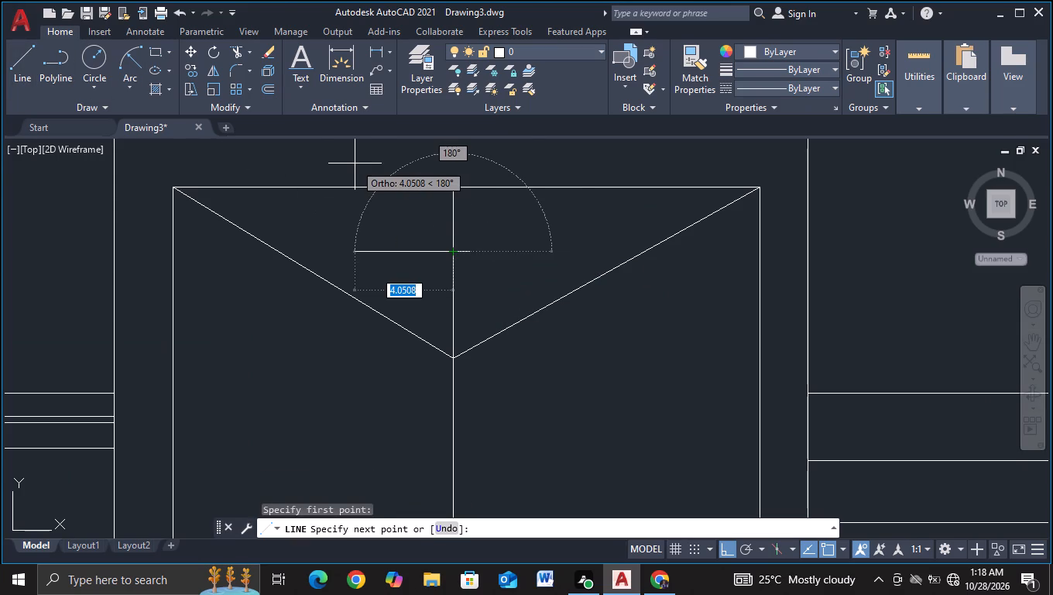
key(F8)
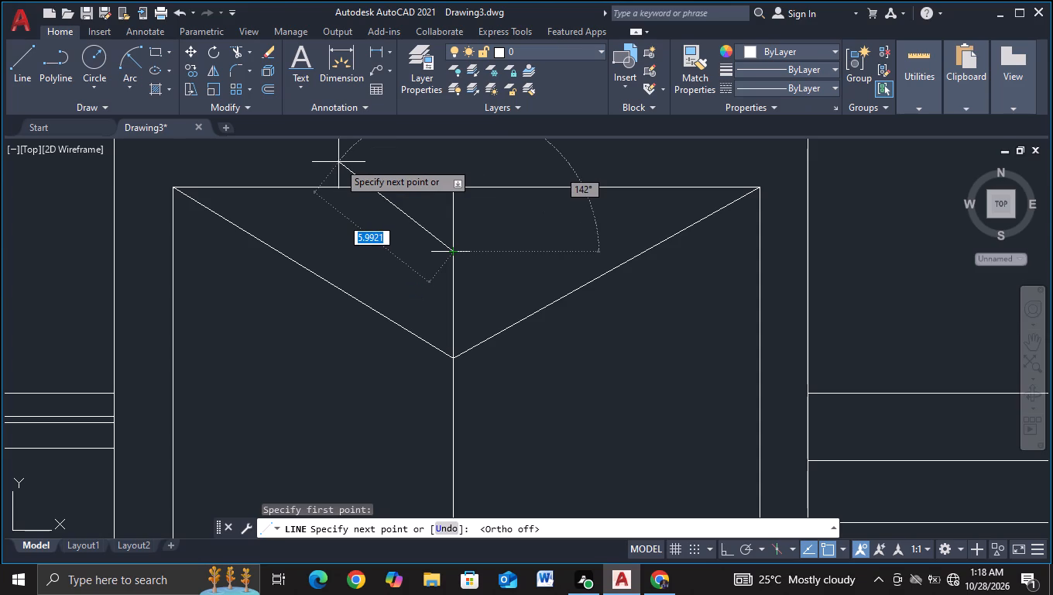
click(338, 162)
key(Escape)
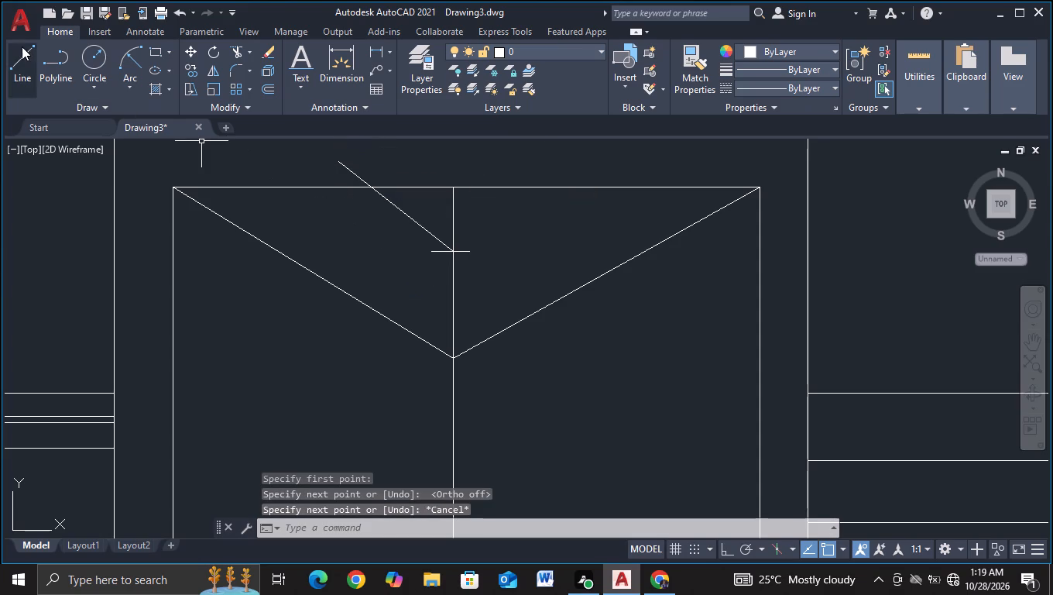
click(227, 50)
key(Escape)
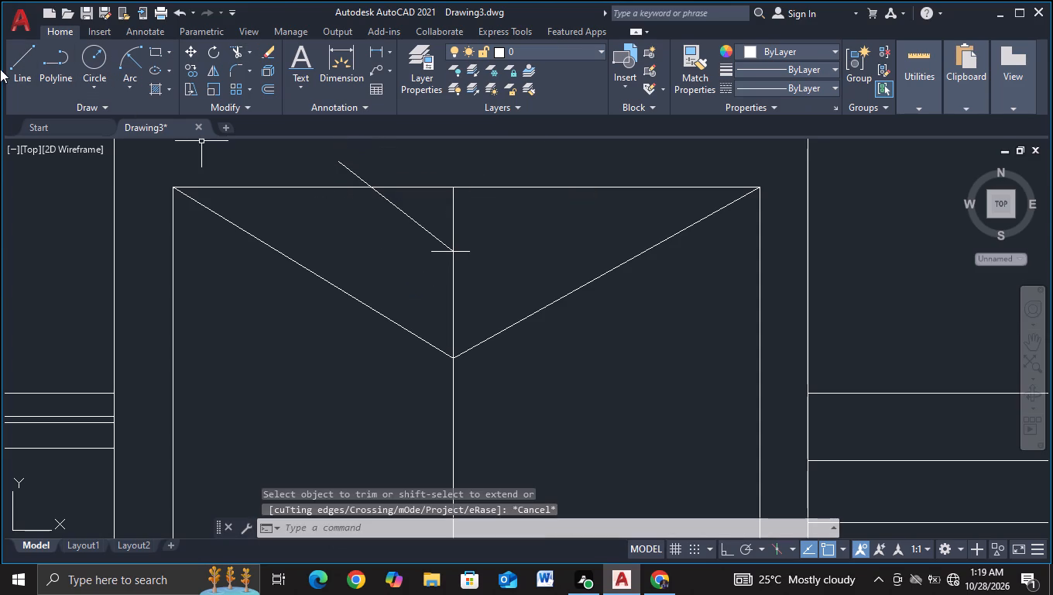
click(19, 61)
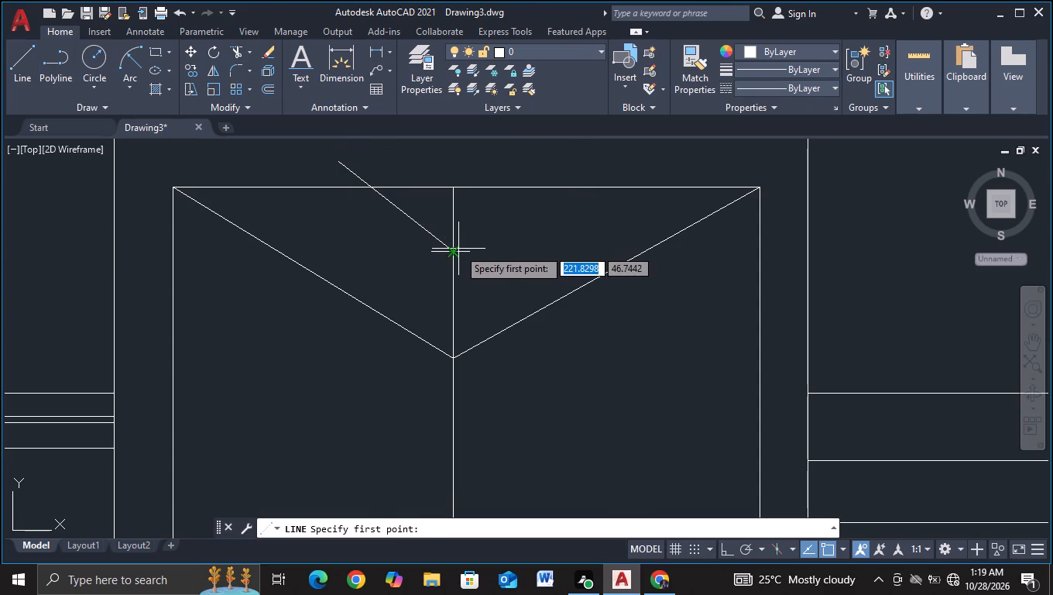
click(458, 249)
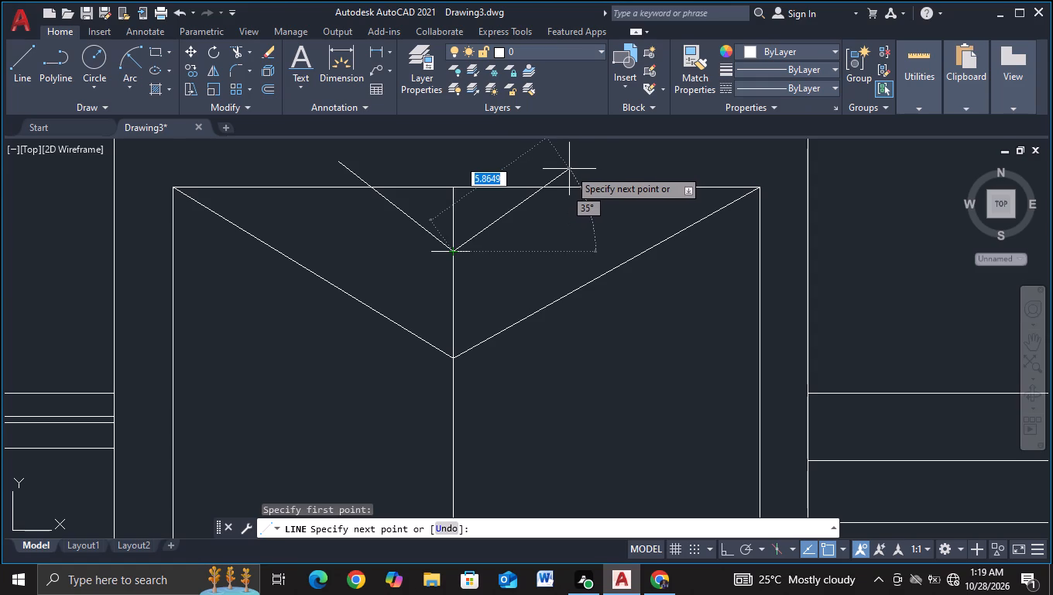
click(569, 169)
key(Escape)
Trim the inner V's overshooting ends at the frame's top edge and trim away both halves of the short guide line.
click(235, 58)
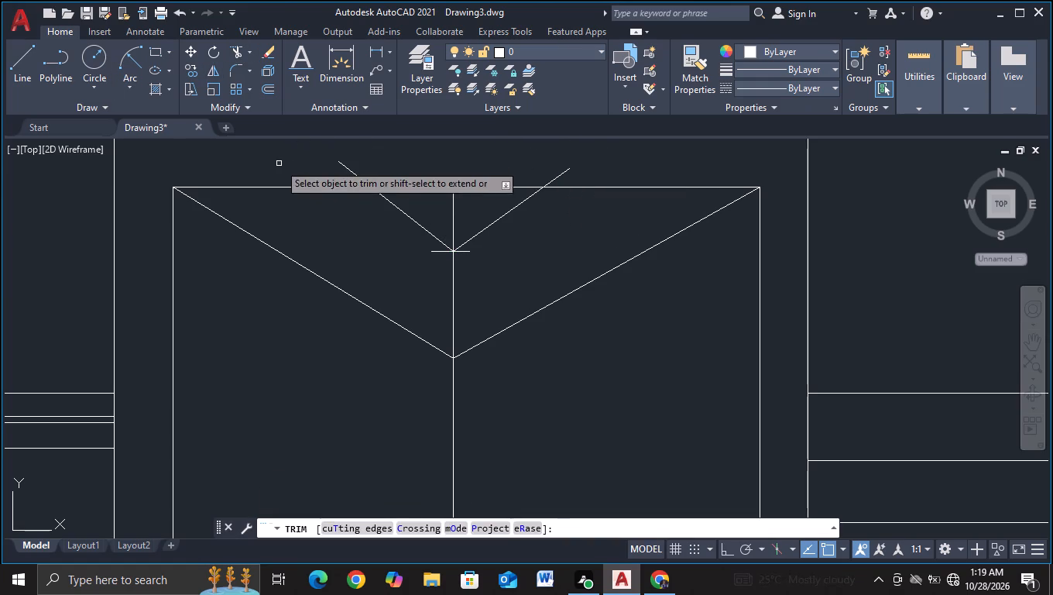
click(330, 169)
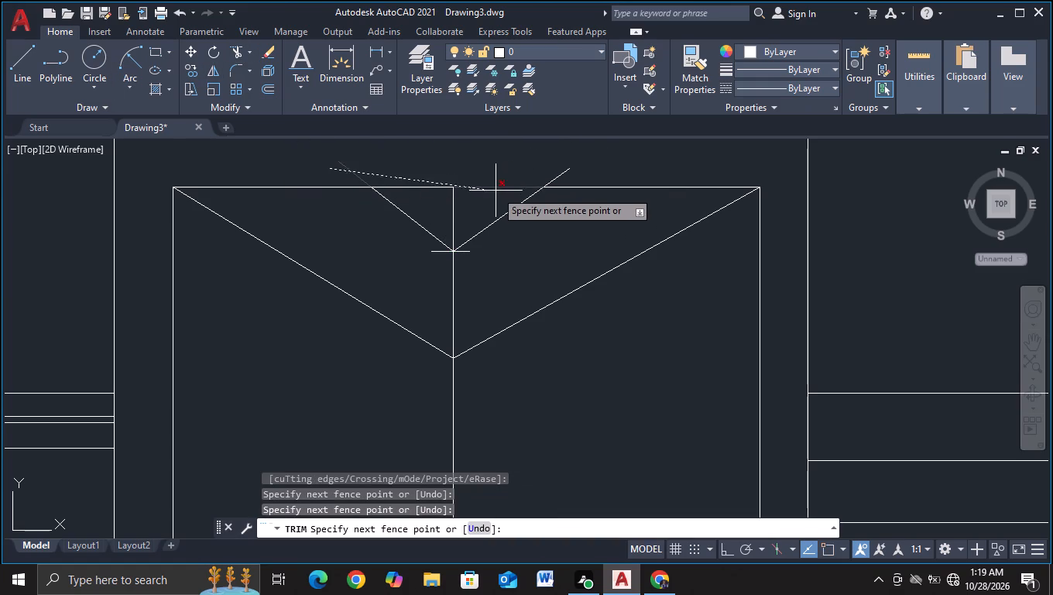
click(581, 175)
click(436, 254)
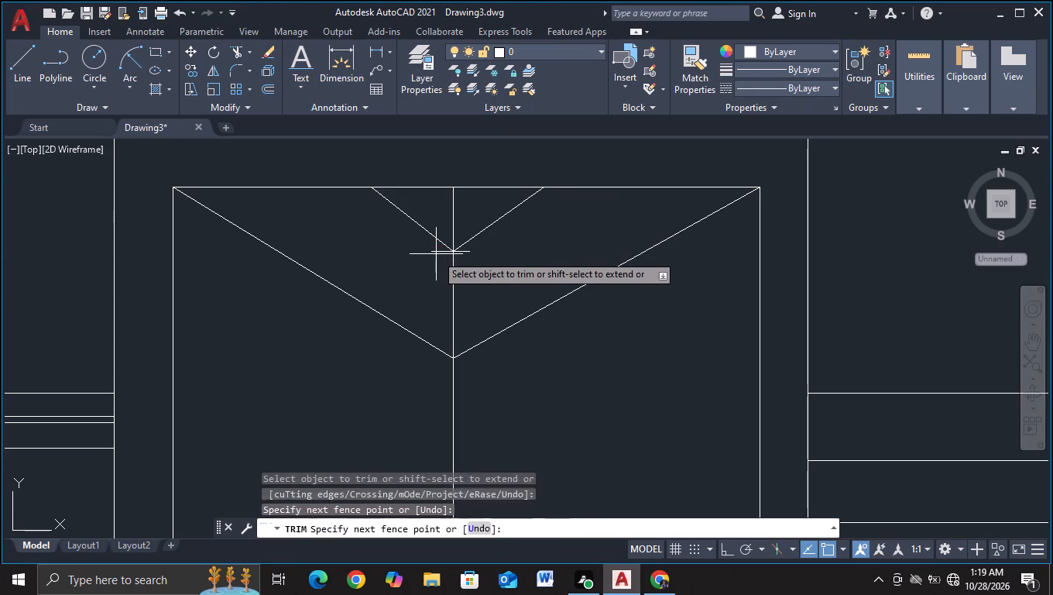
click(430, 246)
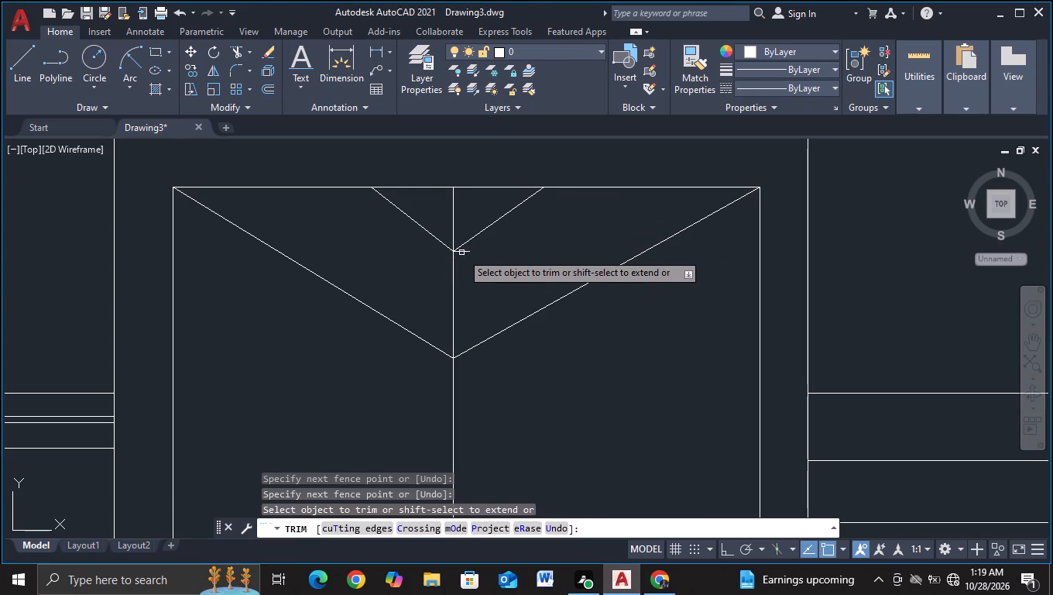
click(461, 253)
key(Escape)
With ortho on, copy the outer V straight down the frame, one copy just beneath it and one about 5.8 units below.
scroll(494, 297, down, 1)
middle_drag(494, 297, 518, 250)
key(Escape)
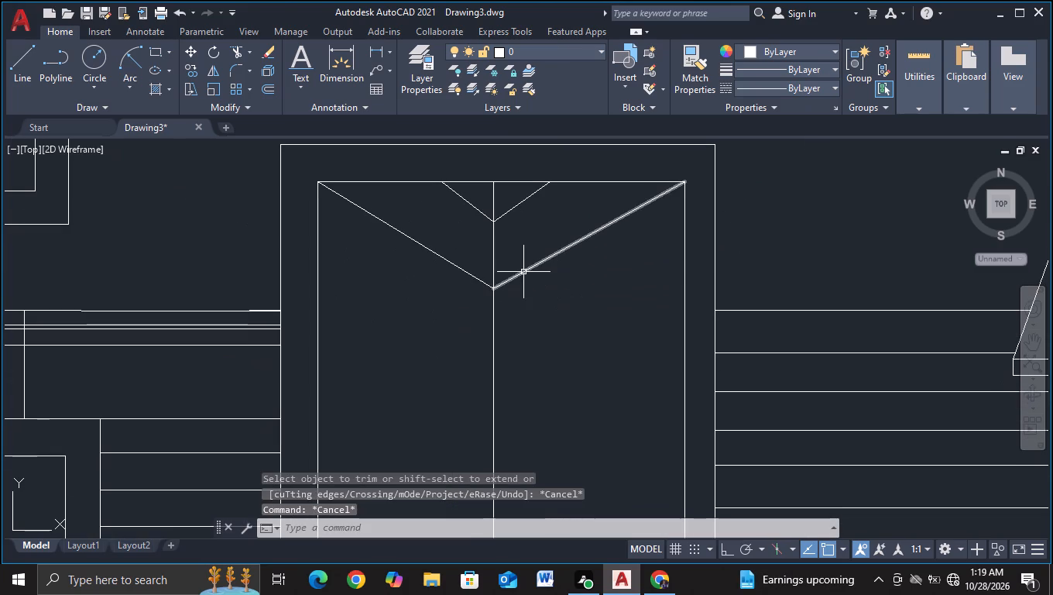
click(523, 272)
click(441, 258)
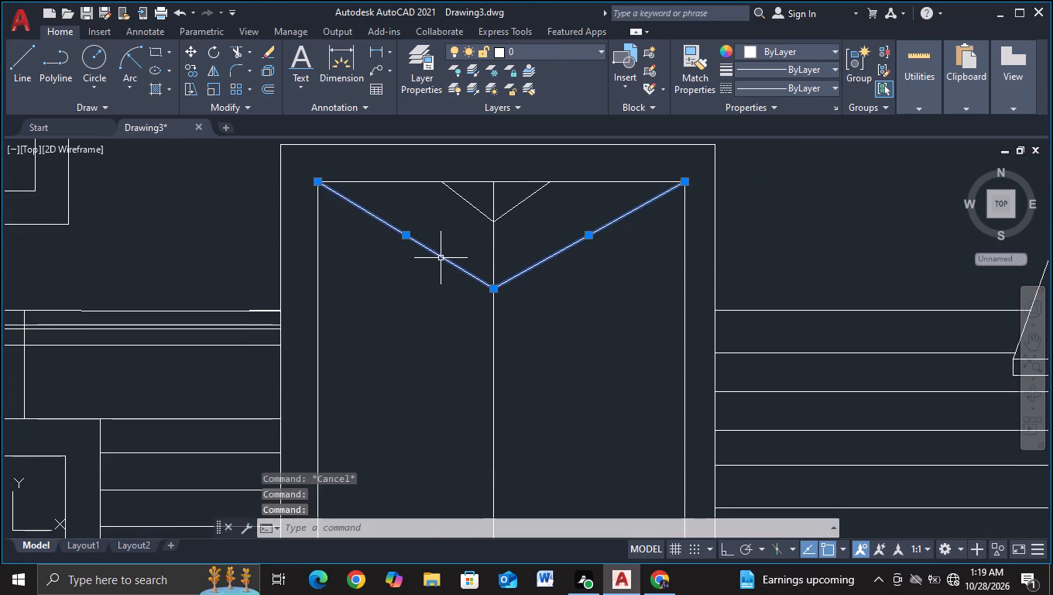
key(c)
click(506, 308)
click(516, 314)
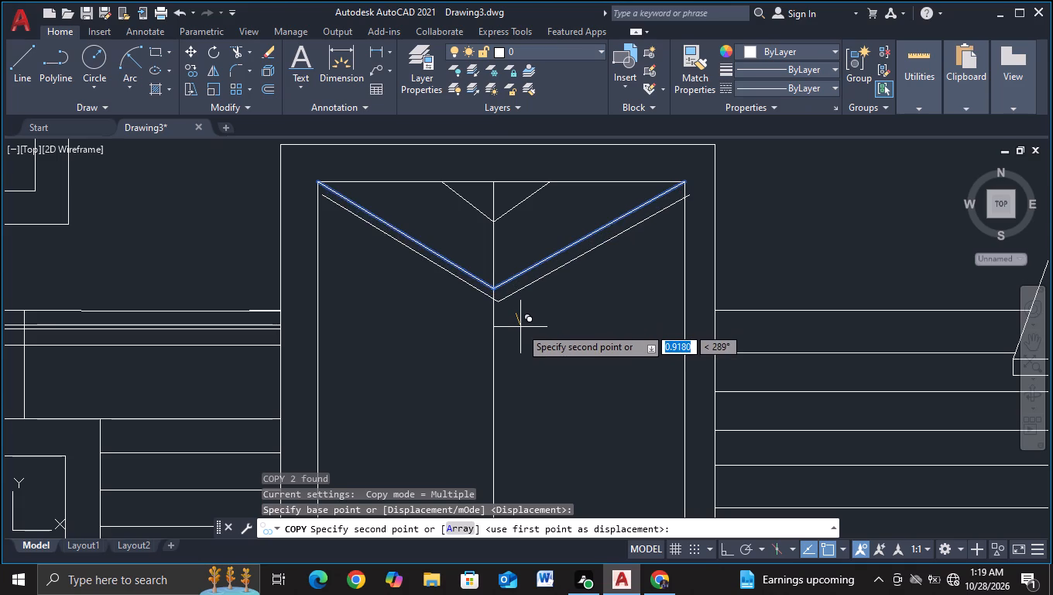
key(F8)
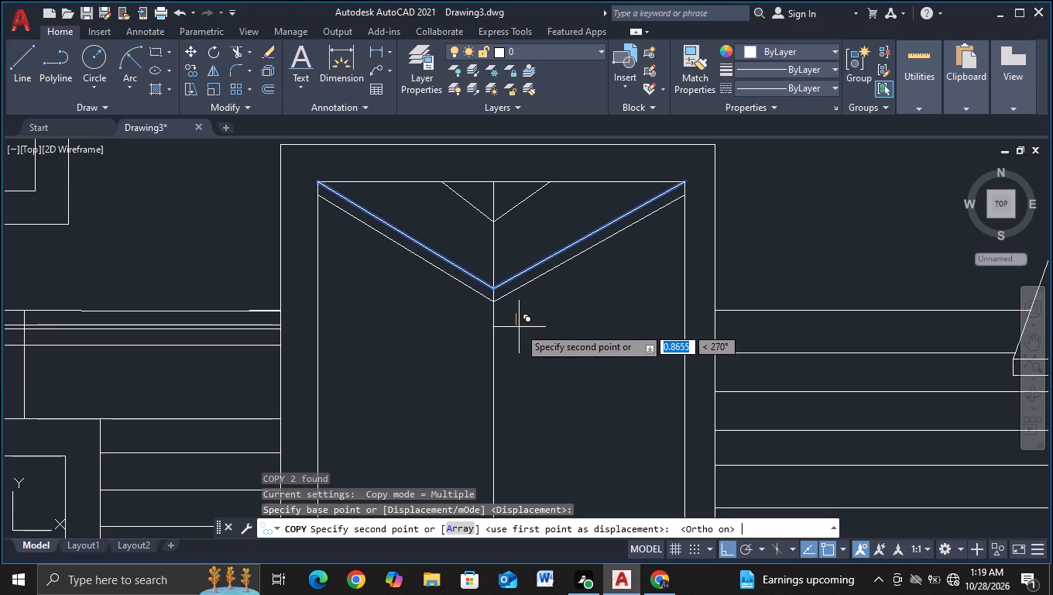
click(520, 324)
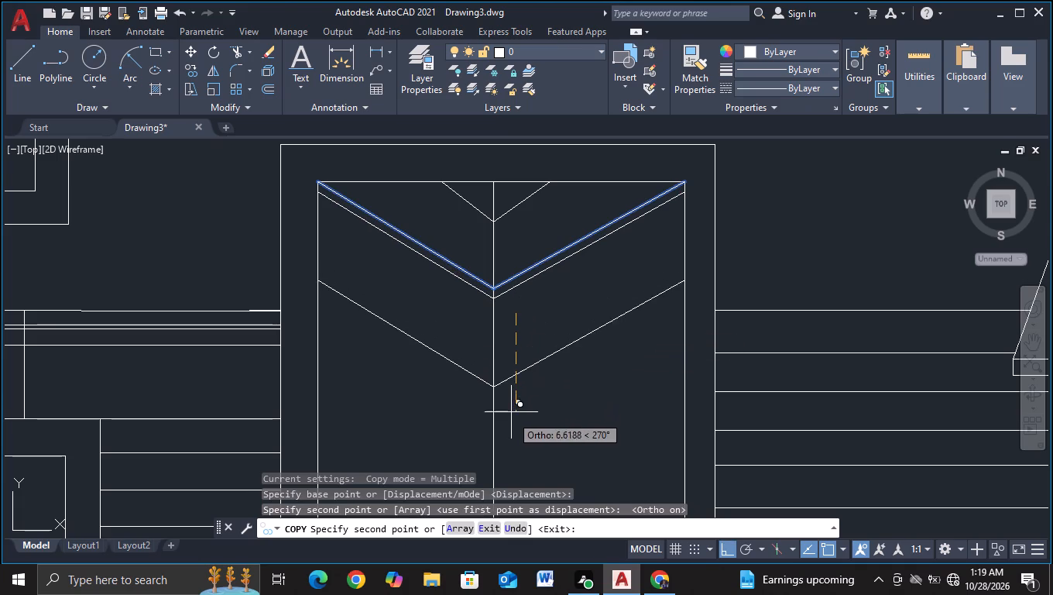
click(517, 401)
Place a close pair of V copies about 12.9 and 13.4 units below the original V.
middle_drag(517, 401, 499, 311)
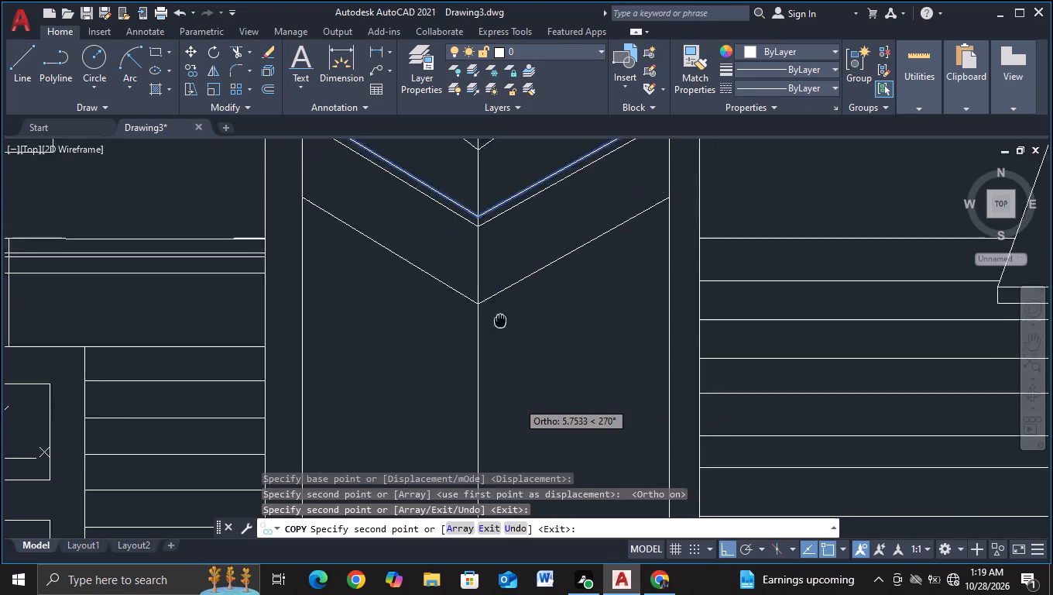
middle_drag(499, 311, 490, 268)
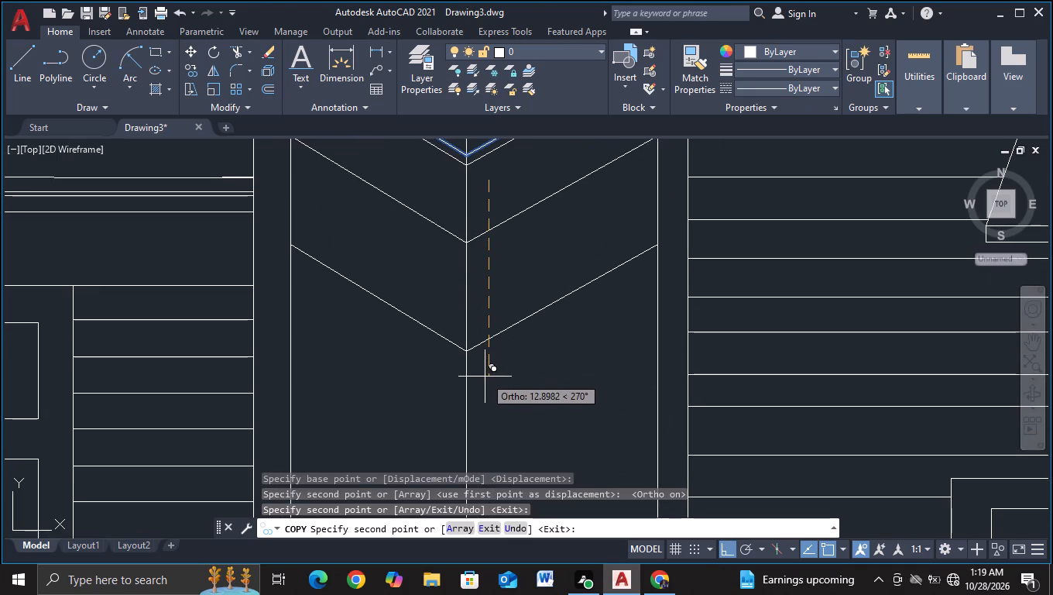
click(485, 377)
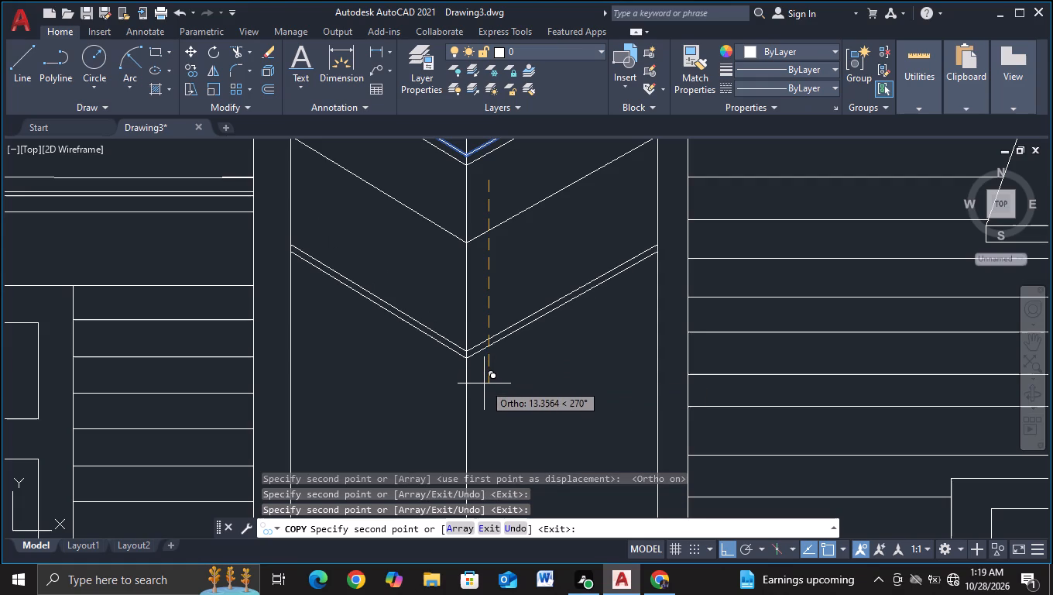
click(484, 383)
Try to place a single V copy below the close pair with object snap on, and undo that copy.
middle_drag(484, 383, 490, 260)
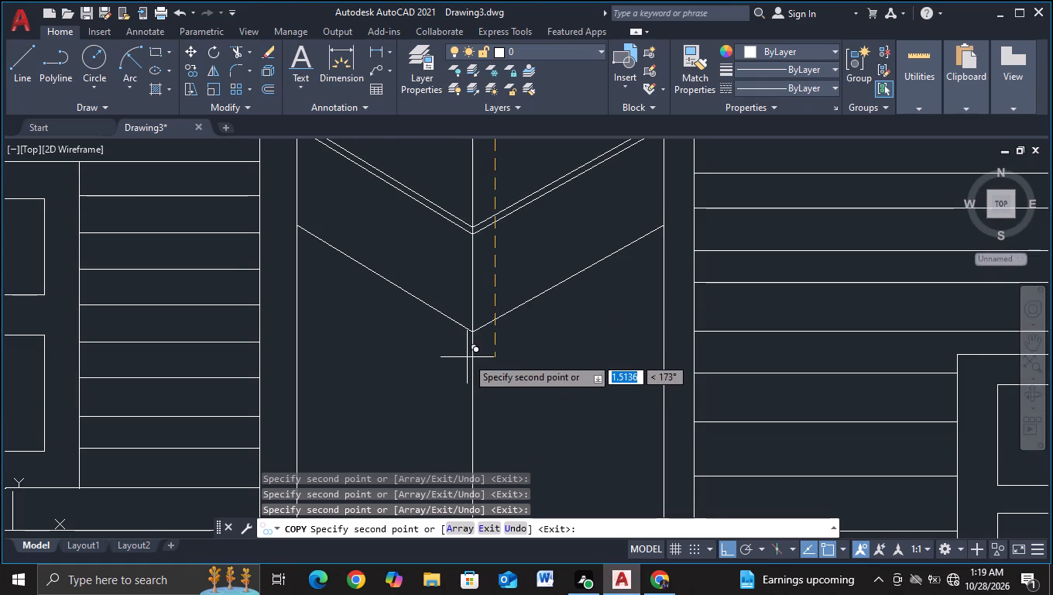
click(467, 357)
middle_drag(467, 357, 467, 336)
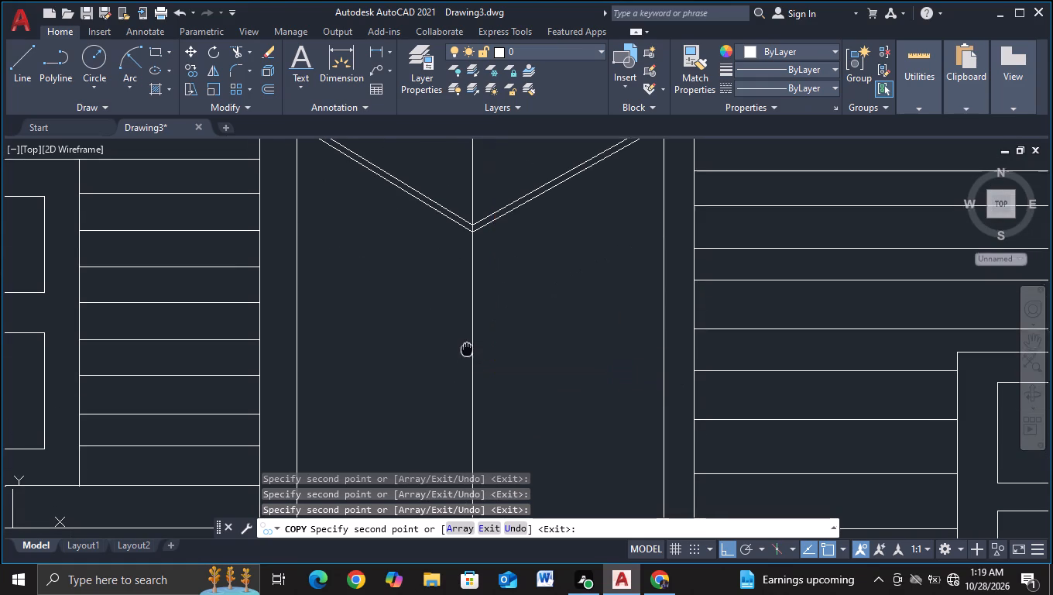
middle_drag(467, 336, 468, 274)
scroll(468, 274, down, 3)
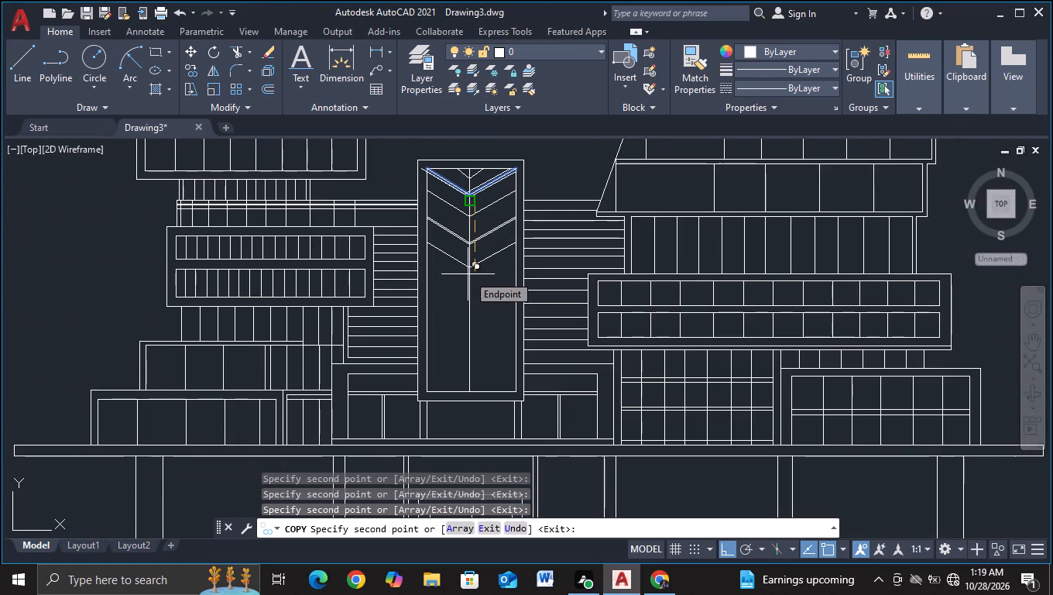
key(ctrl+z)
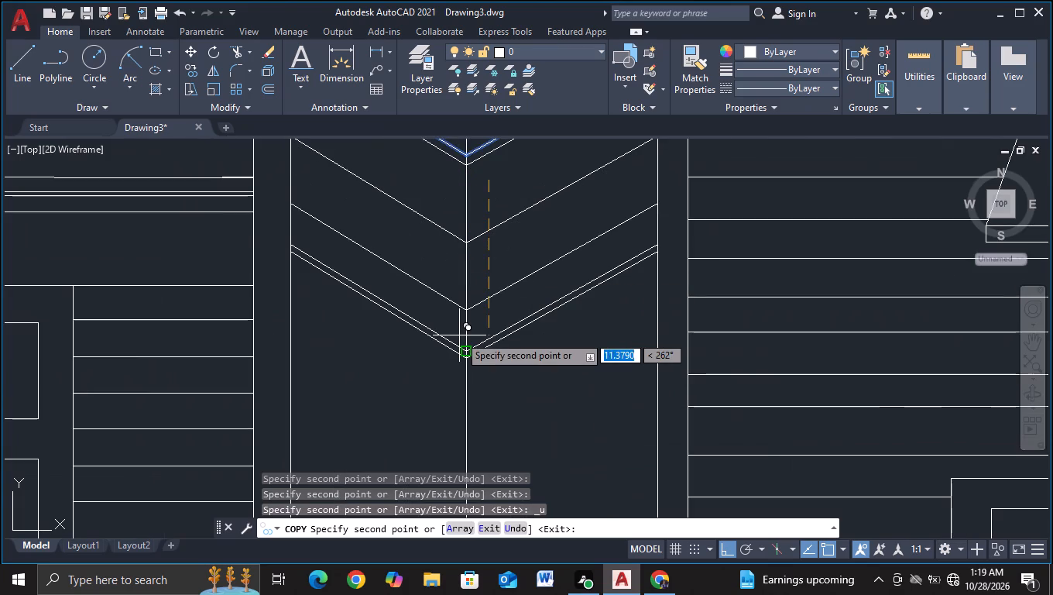
With object snap off, continue the V copies down the frame: a single, a close pair about 30 units below the original, and another single.
key(F3)
middle_drag(453, 401, 470, 271)
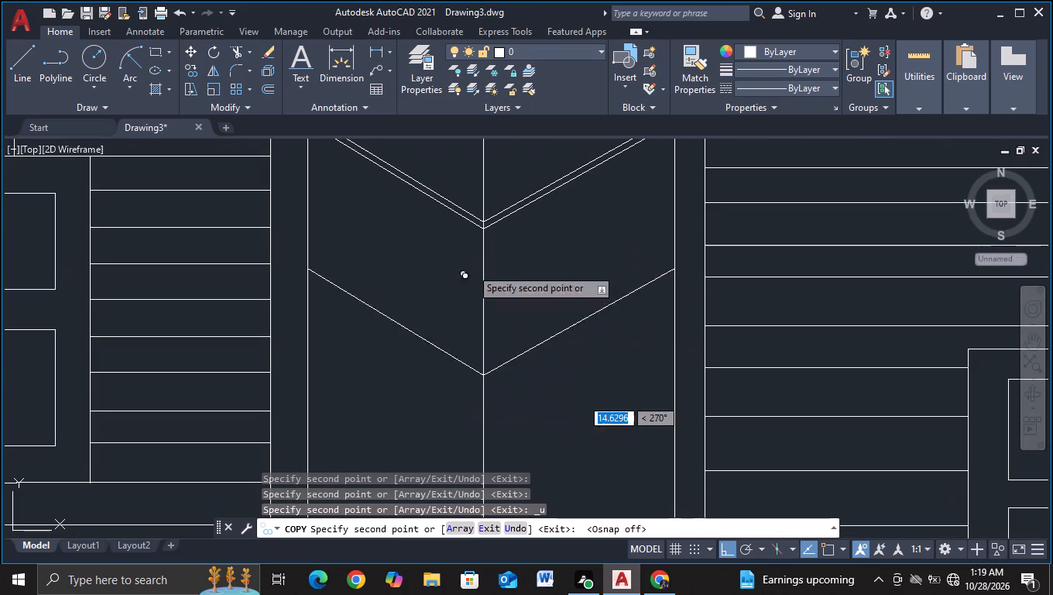
click(453, 376)
middle_drag(453, 376, 433, 218)
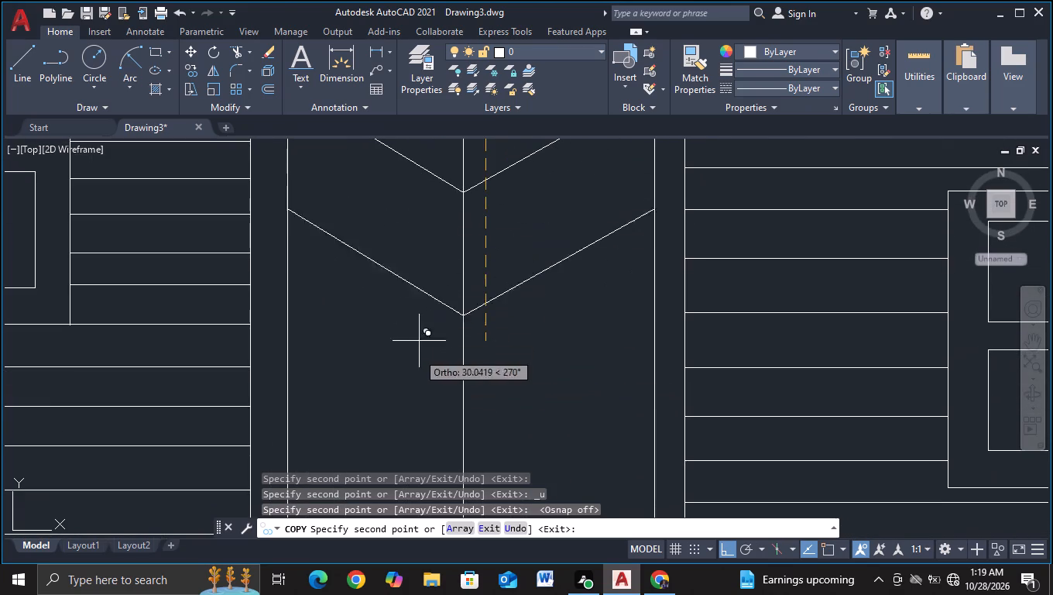
click(422, 358)
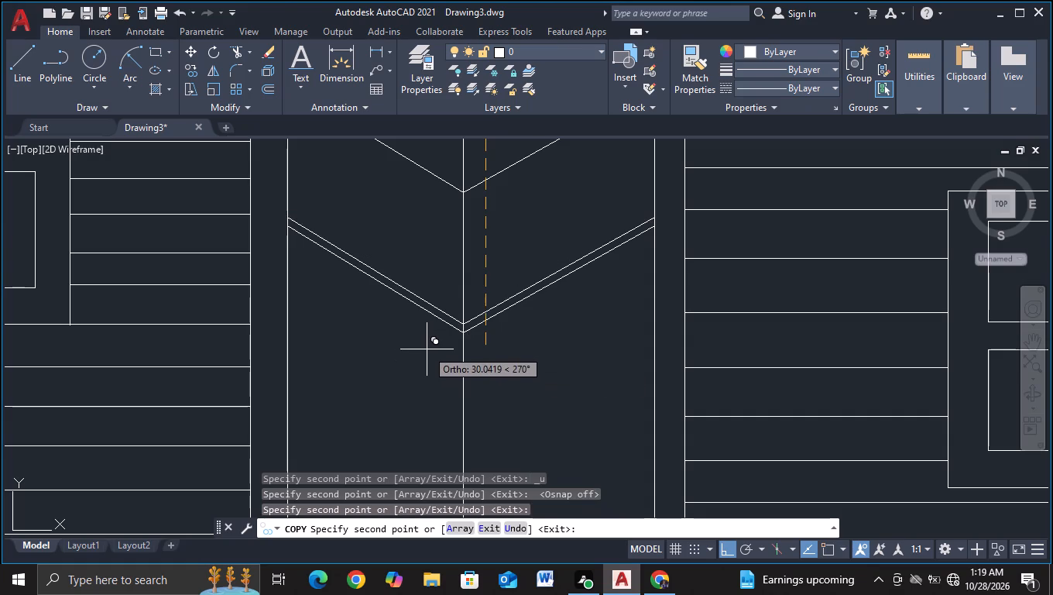
click(427, 349)
middle_drag(427, 349, 447, 204)
middle_drag(444, 383, 444, 356)
click(448, 315)
Finish the chevron pattern with a close pair of V copies, the lower one about 53.1 units down with its tip at the frame's bottom edge.
middle_drag(448, 316, 441, 232)
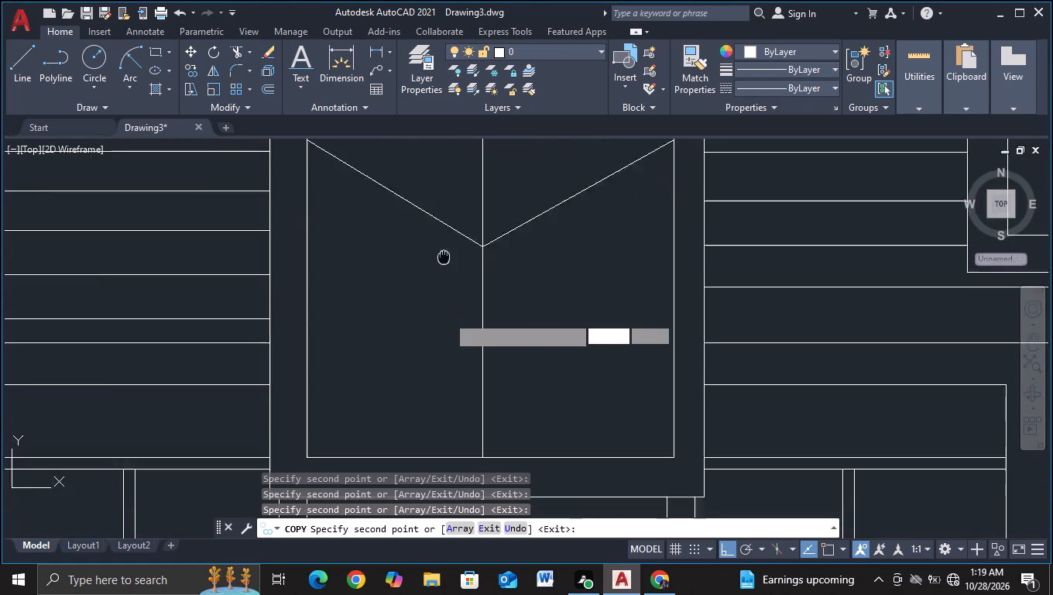
middle_drag(441, 232, 440, 221)
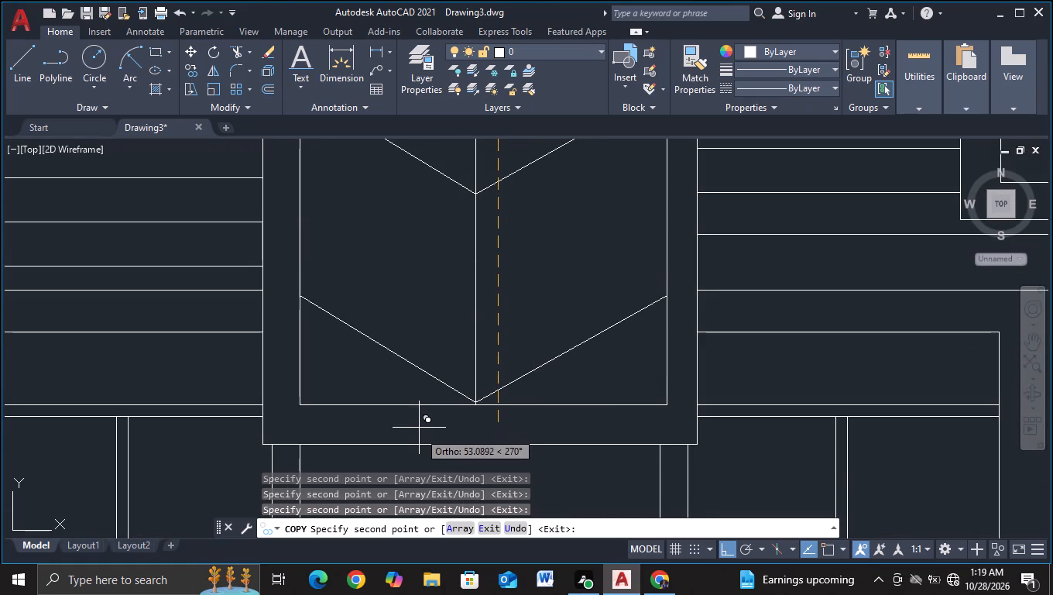
click(416, 430)
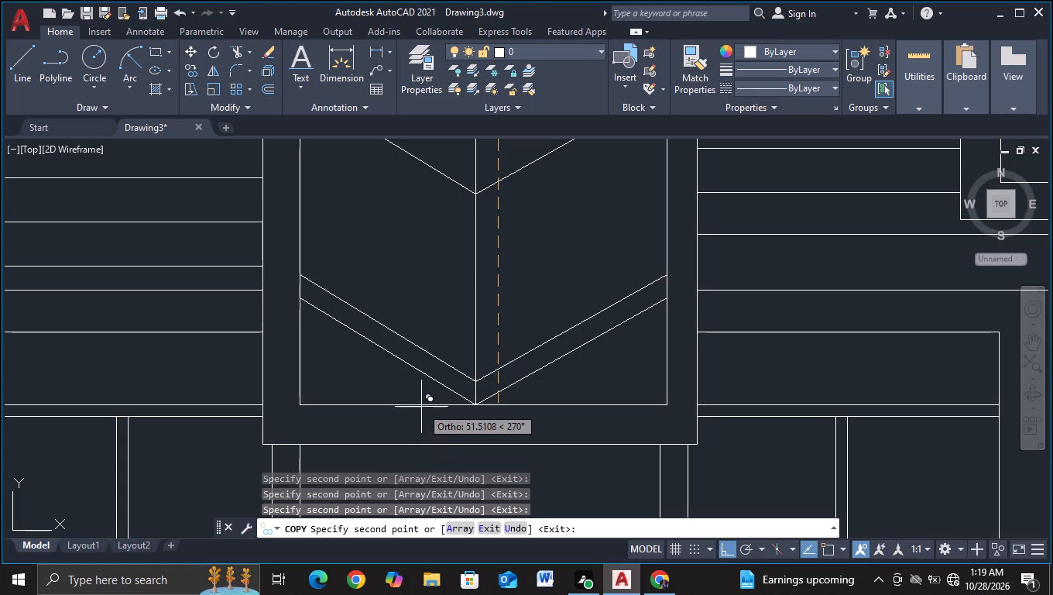
click(420, 423)
key(Escape)
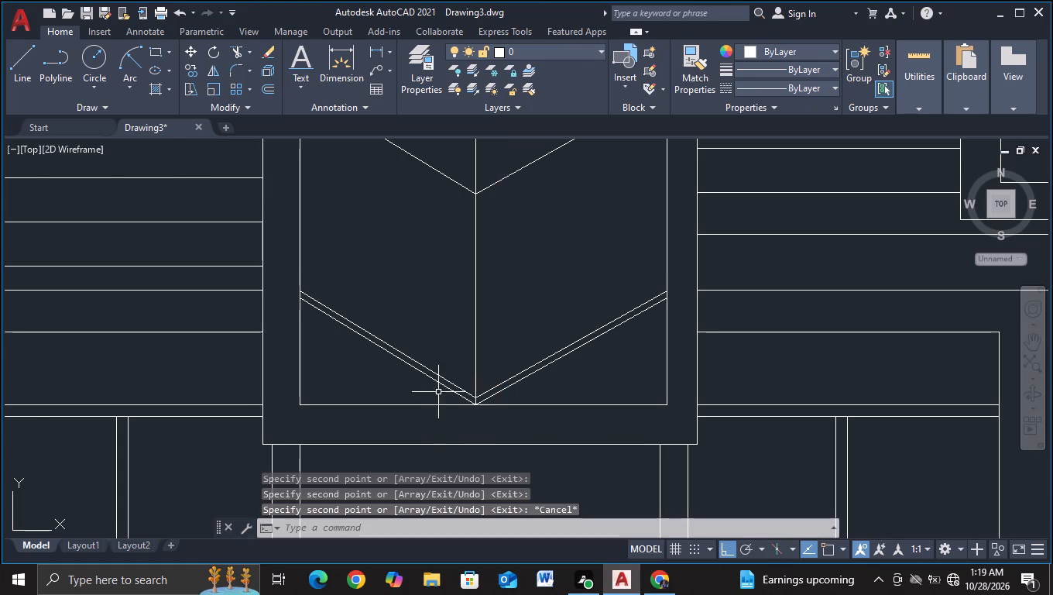
Examine the whole elevation, from the tower's chevron pattern down to the columns, entrance doors and ground line.
scroll(438, 390, down, 3)
middle_drag(467, 353, 410, 343)
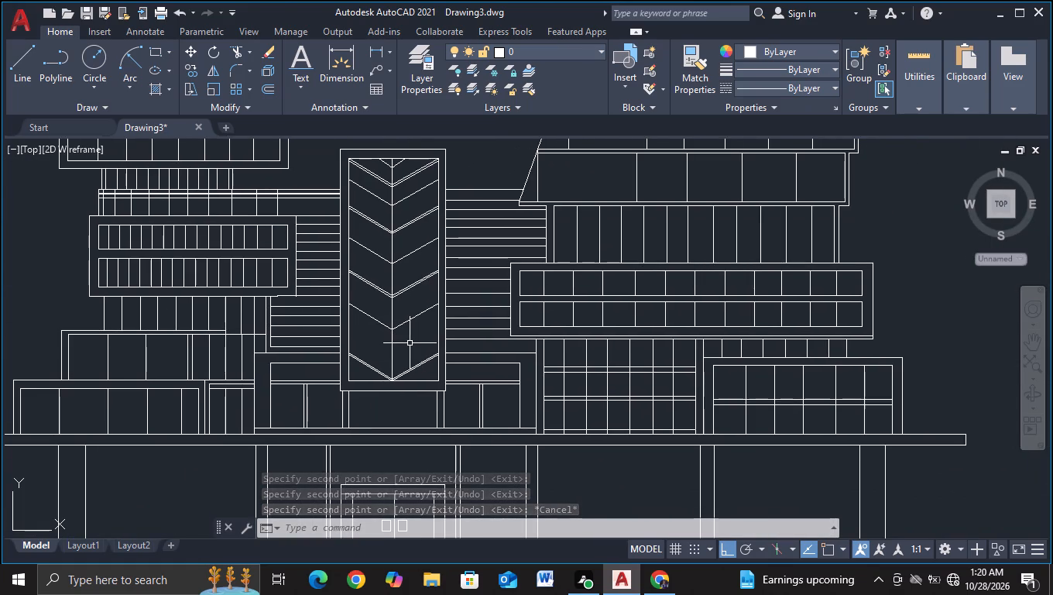
scroll(410, 343, down, 3)
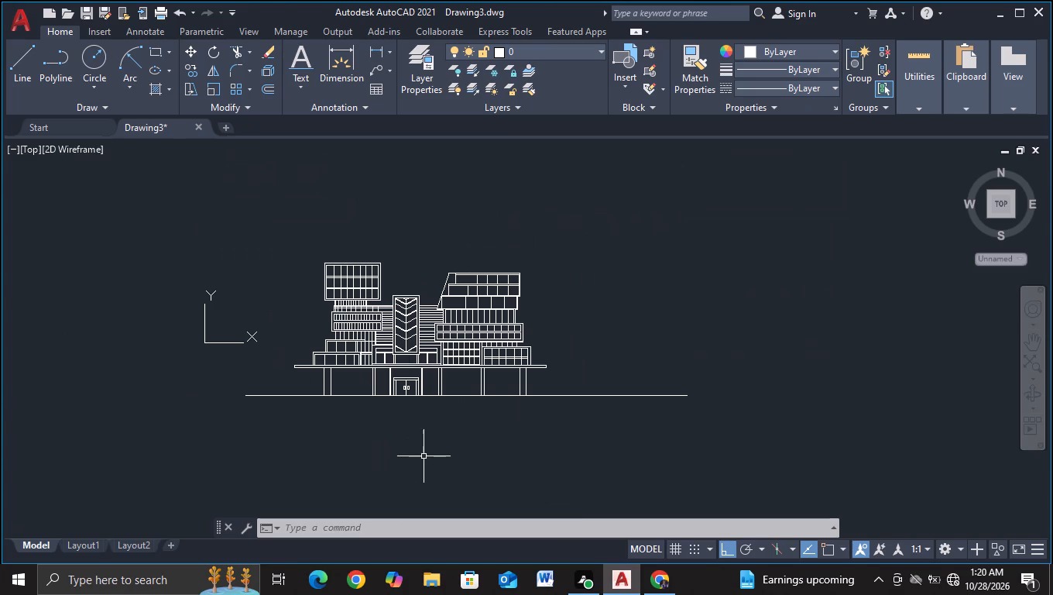
middle_drag(424, 456, 475, 433)
scroll(321, 383, up, 1)
middle_drag(343, 397, 280, 434)
scroll(273, 423, up, 1)
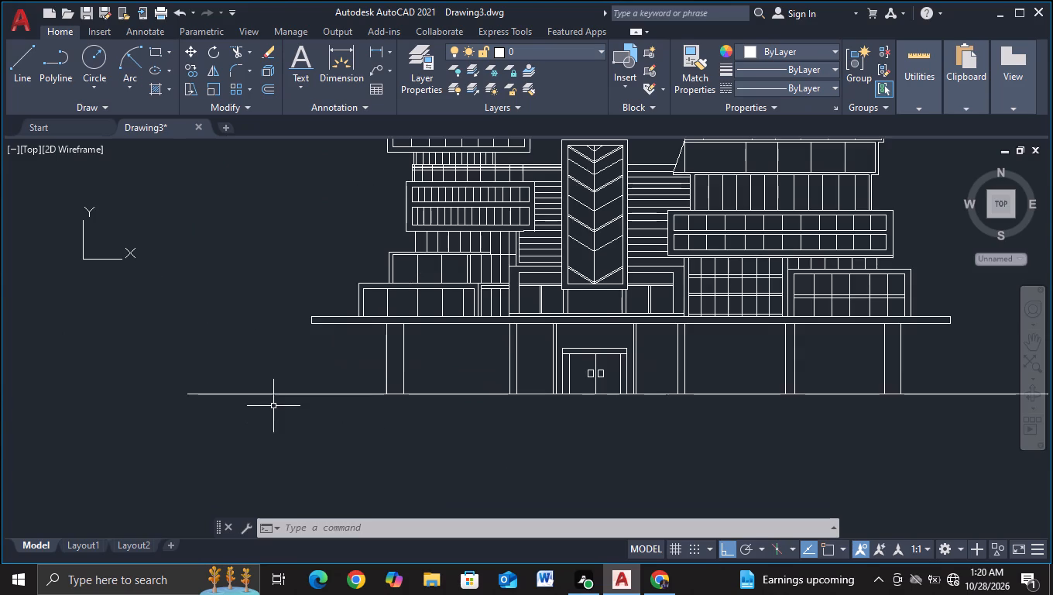
middle_drag(273, 404, 209, 414)
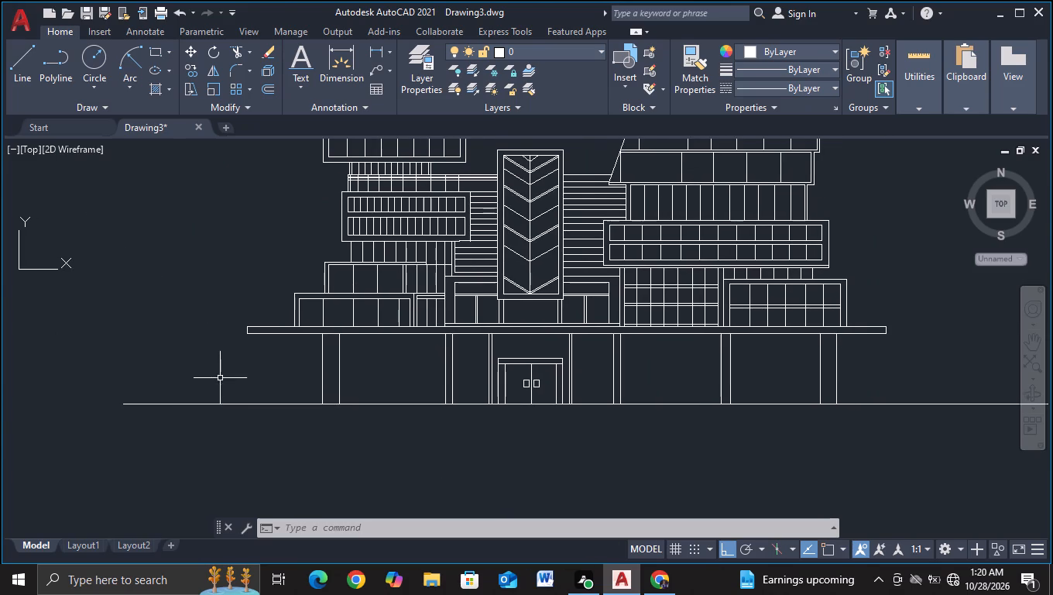
middle_drag(220, 378, 204, 410)
Draw an L-shaped line from just above the tall left block's roof: about 21.2 units straight up, then about 43 units at 180°.
click(26, 68)
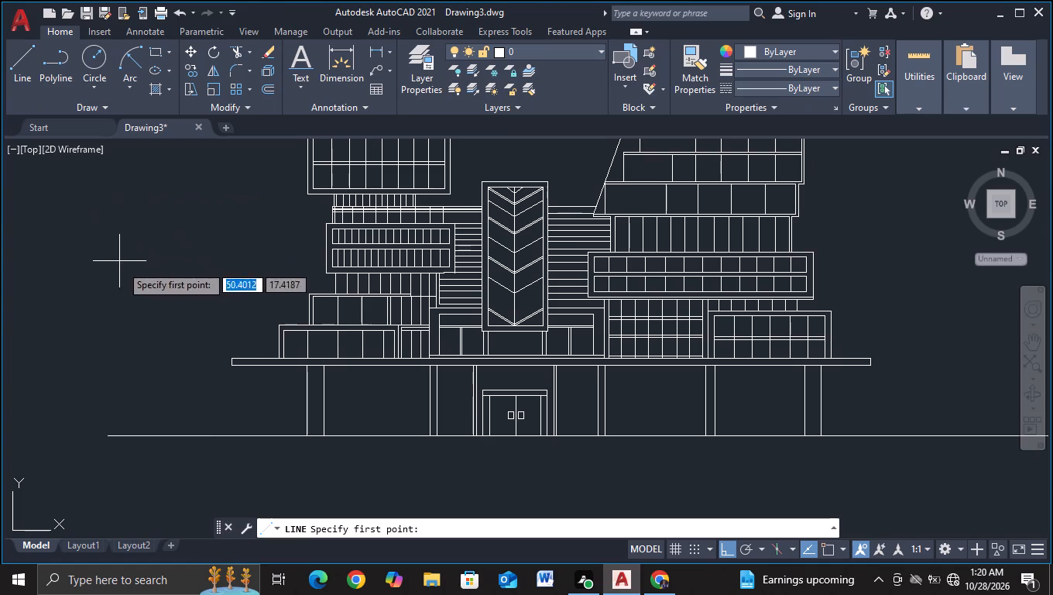
middle_drag(133, 305, 133, 394)
middle_drag(118, 306, 111, 414)
middle_drag(109, 354, 97, 407)
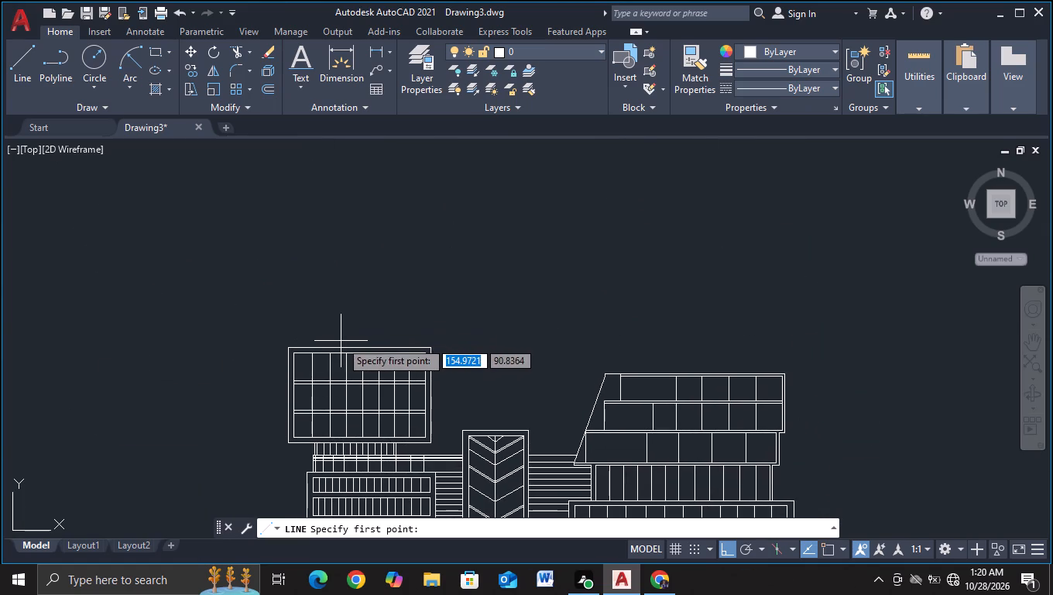
click(341, 343)
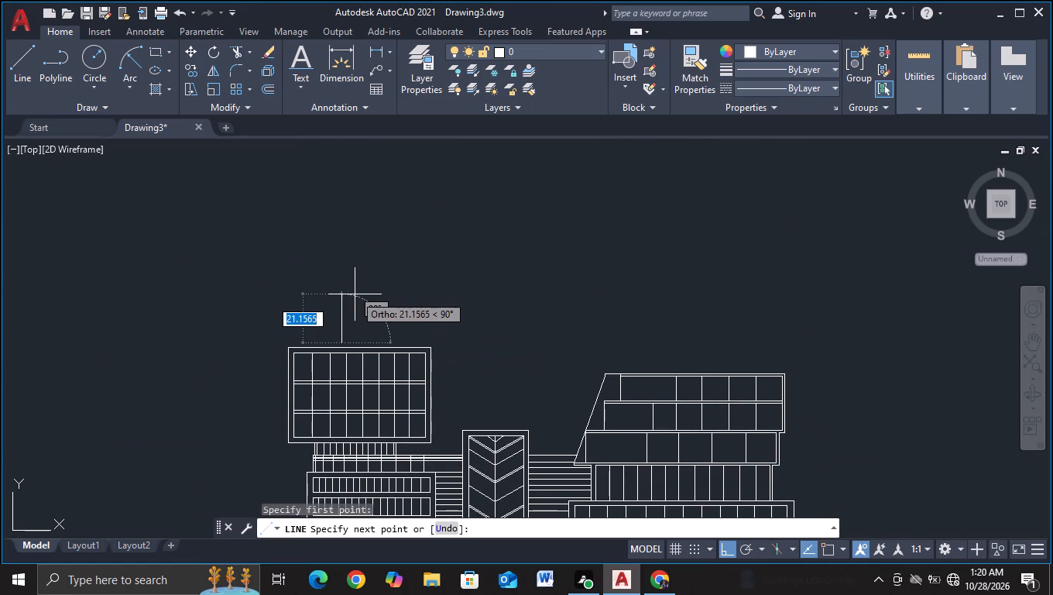
key(F3)
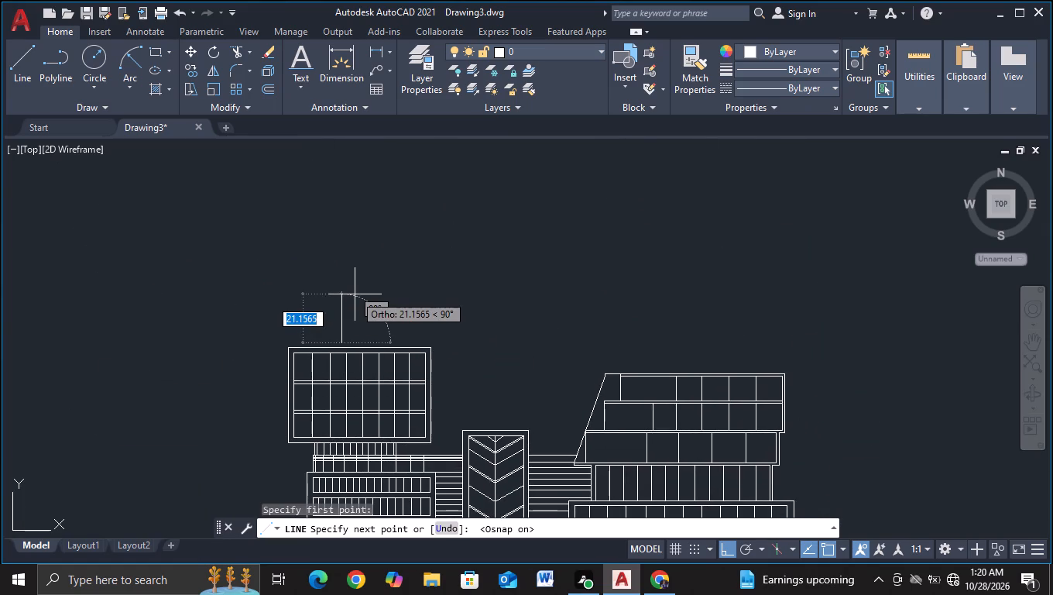
click(355, 294)
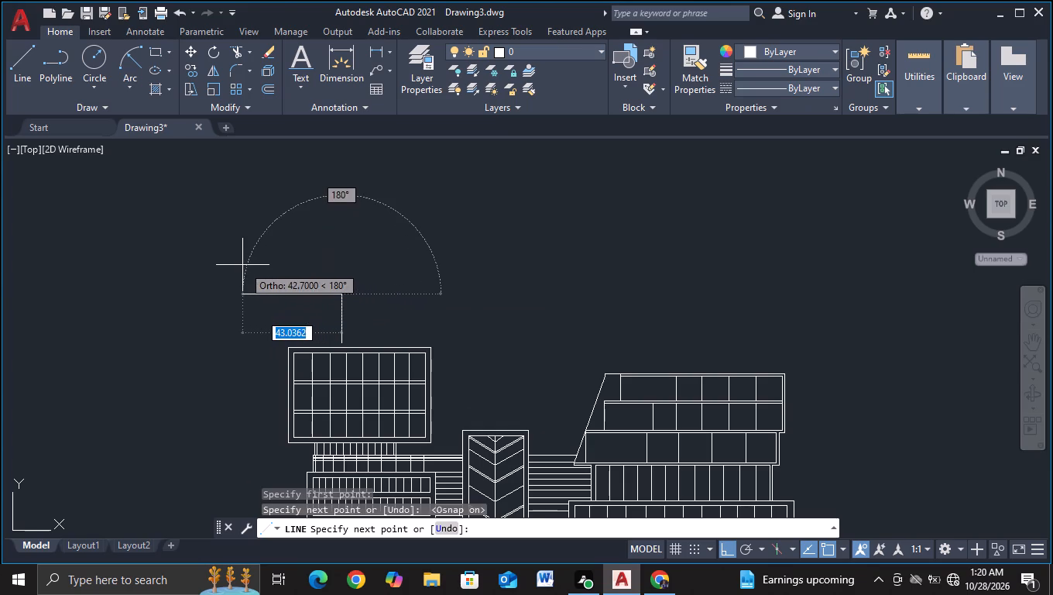
click(242, 265)
key(Escape)
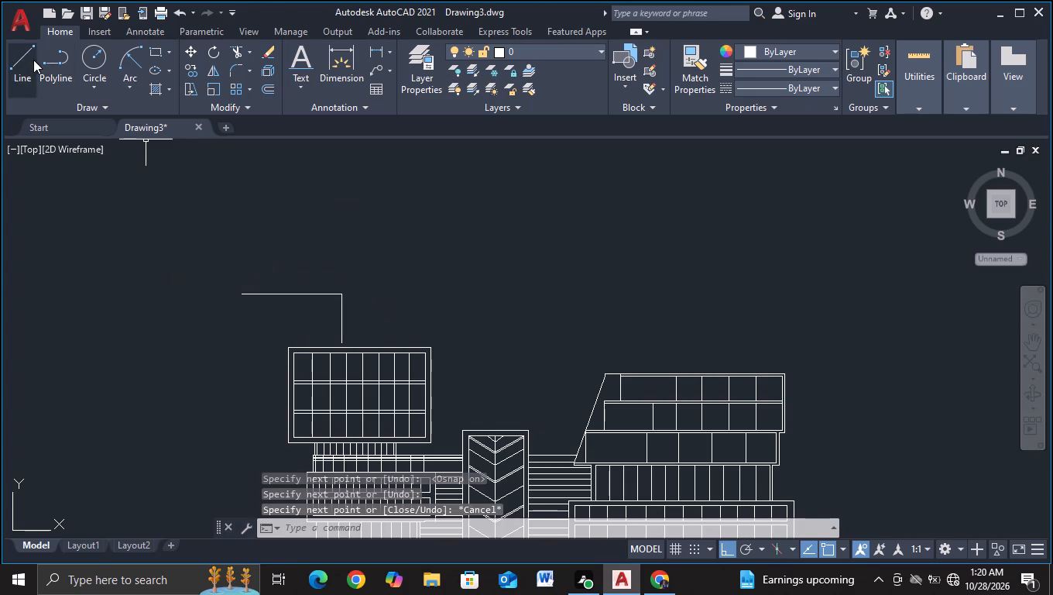
Draw a mirrored L-shaped line just beside the first, rising to the same height and then running horizontally at 0°.
click(29, 62)
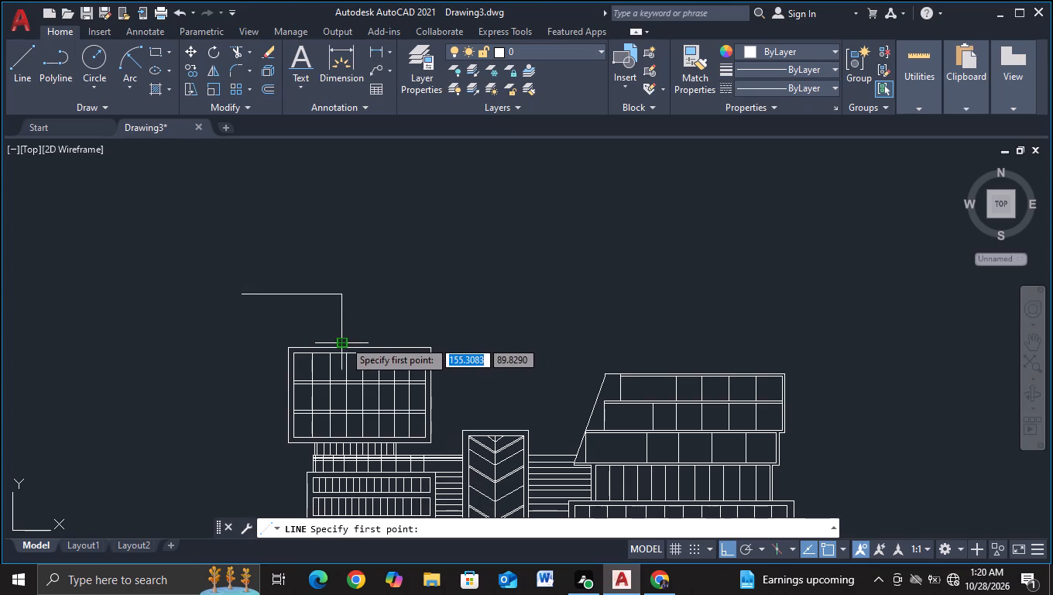
click(355, 340)
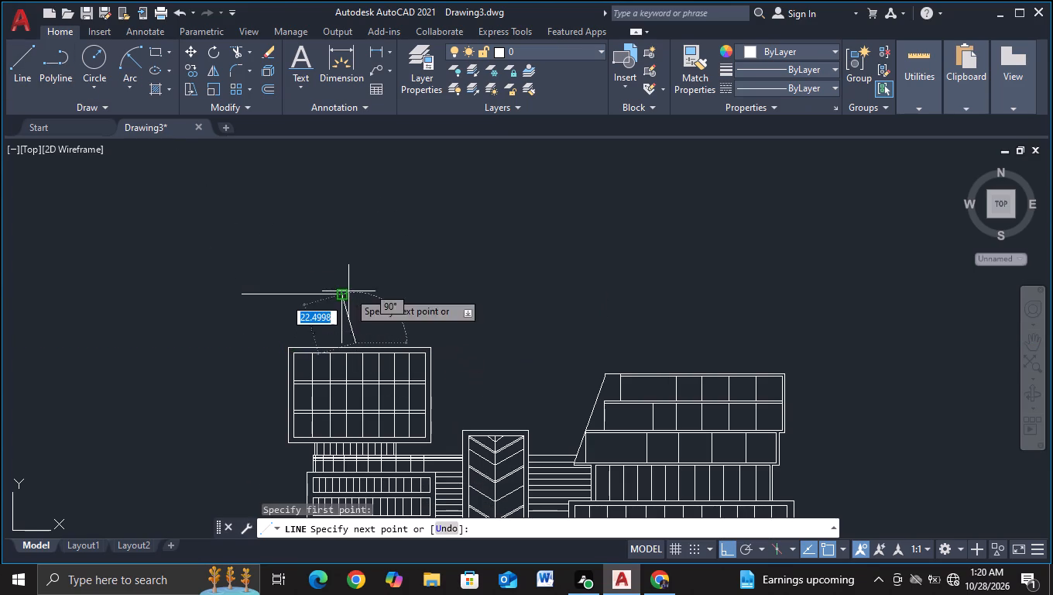
click(358, 294)
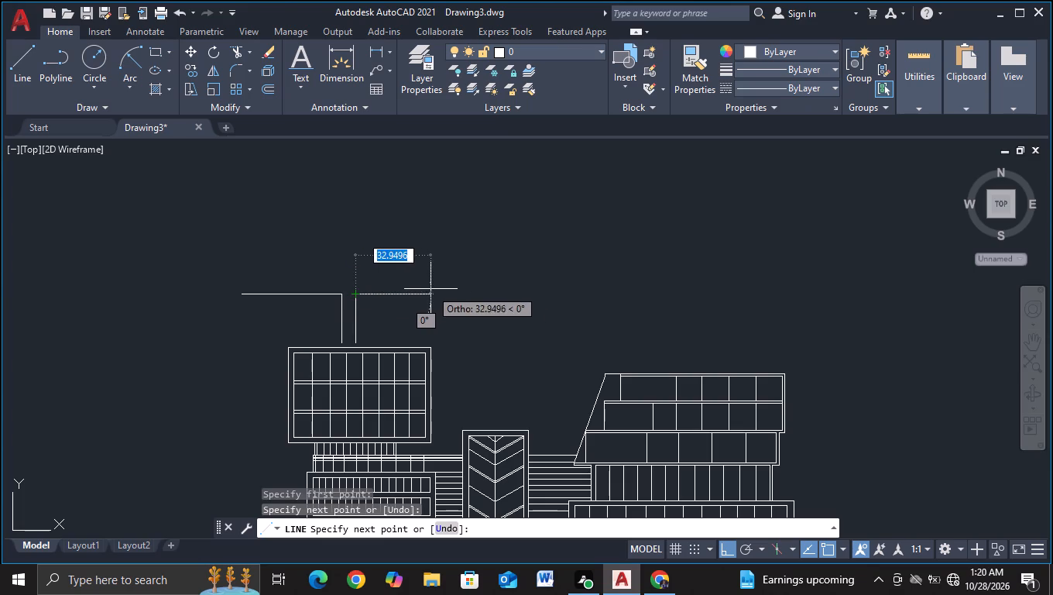
click(423, 288)
key(Escape)
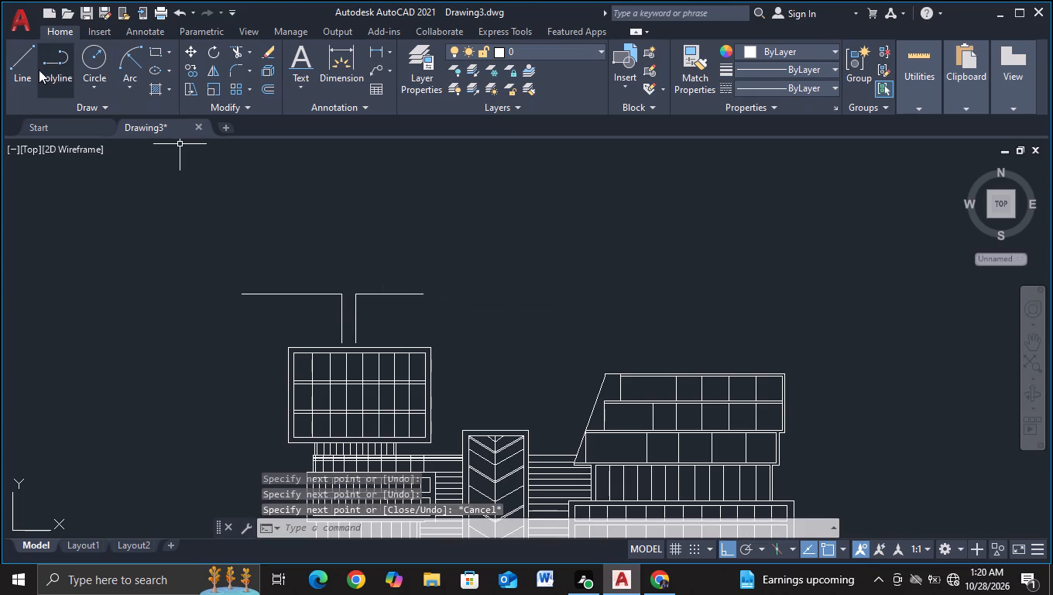
Draw a vertical line about 18 units straight up from just above the central chevron tower, centred on its axis.
click(15, 79)
middle_drag(588, 264, 203, 229)
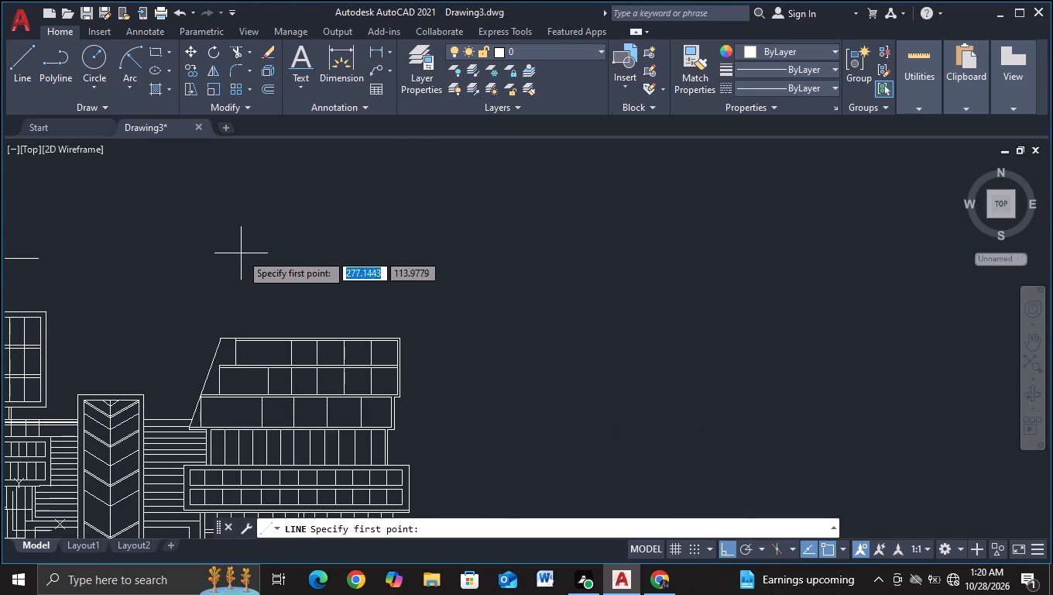
middle_drag(244, 256, 376, 266)
middle_drag(259, 322, 520, 242)
scroll(464, 294, up, 2)
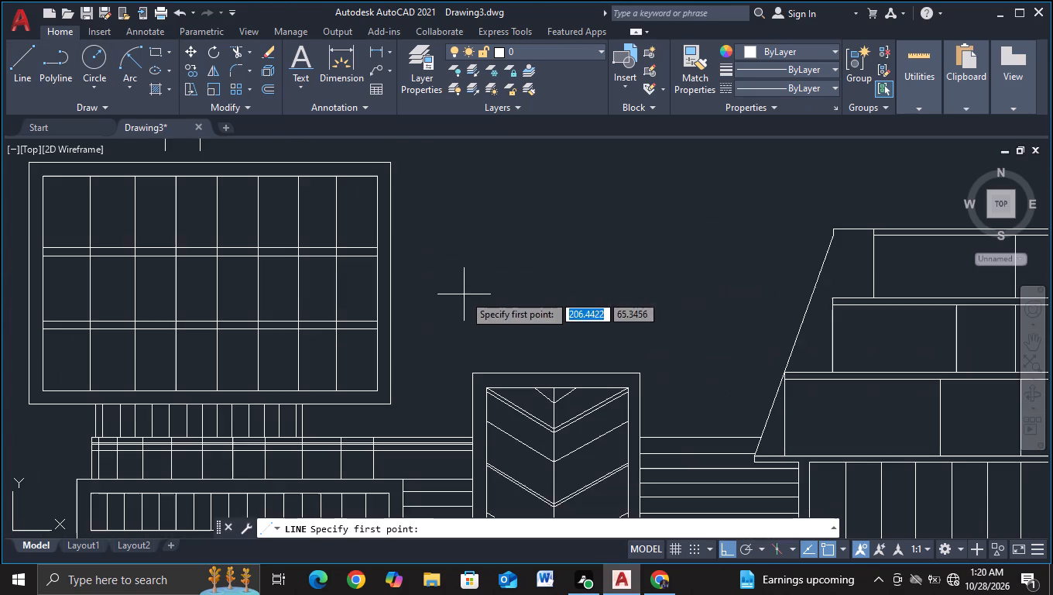
middle_drag(524, 314, 355, 280)
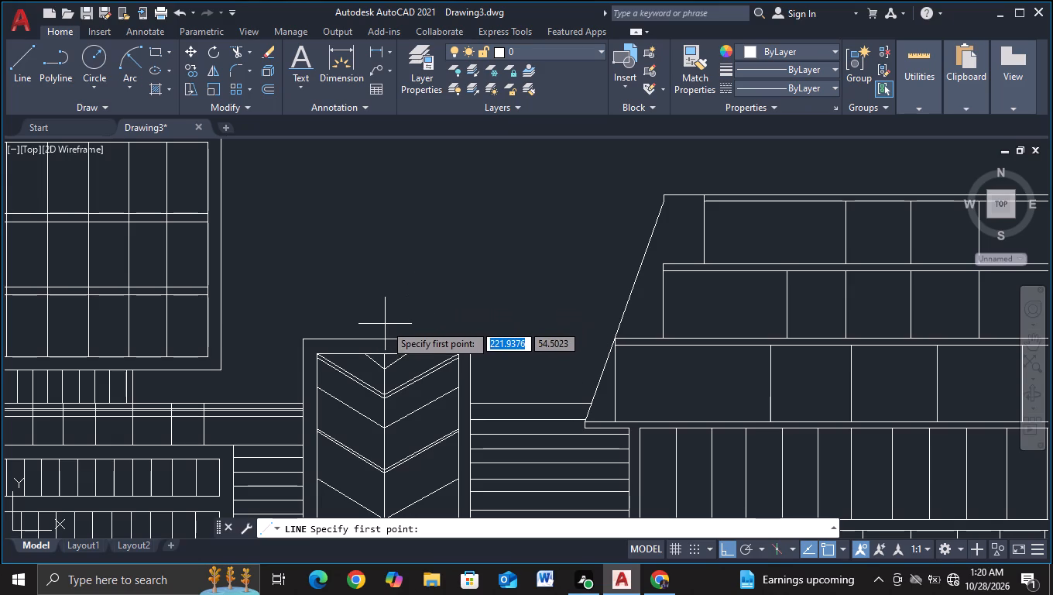
click(384, 326)
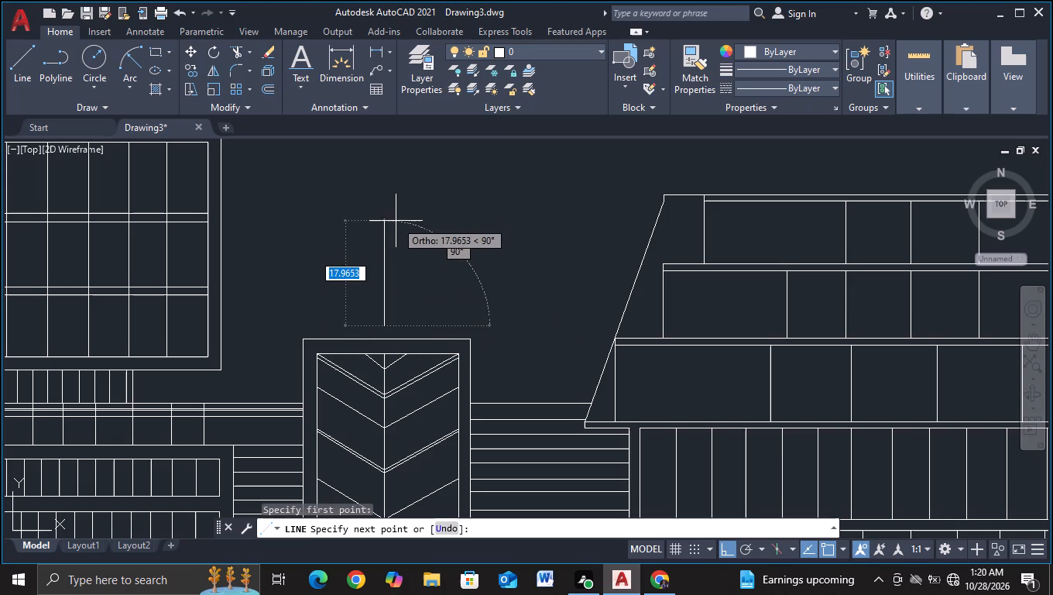
click(396, 221)
key(Escape)
Draw a vertical line about 29.5 units tall between the left block and the central tower, ending level with the tower line's top.
click(29, 57)
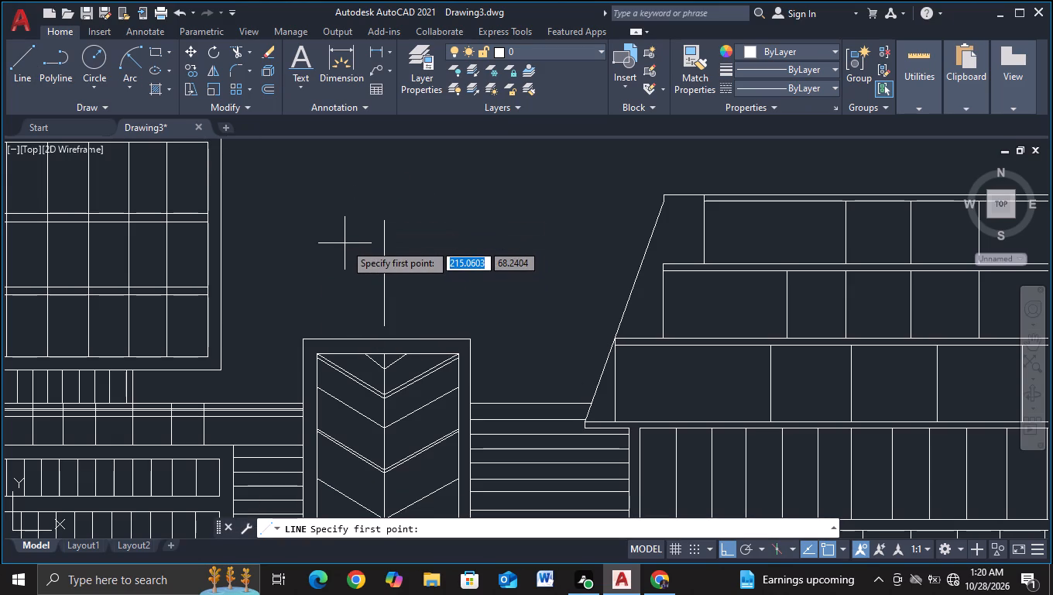
middle_drag(319, 251, 375, 235)
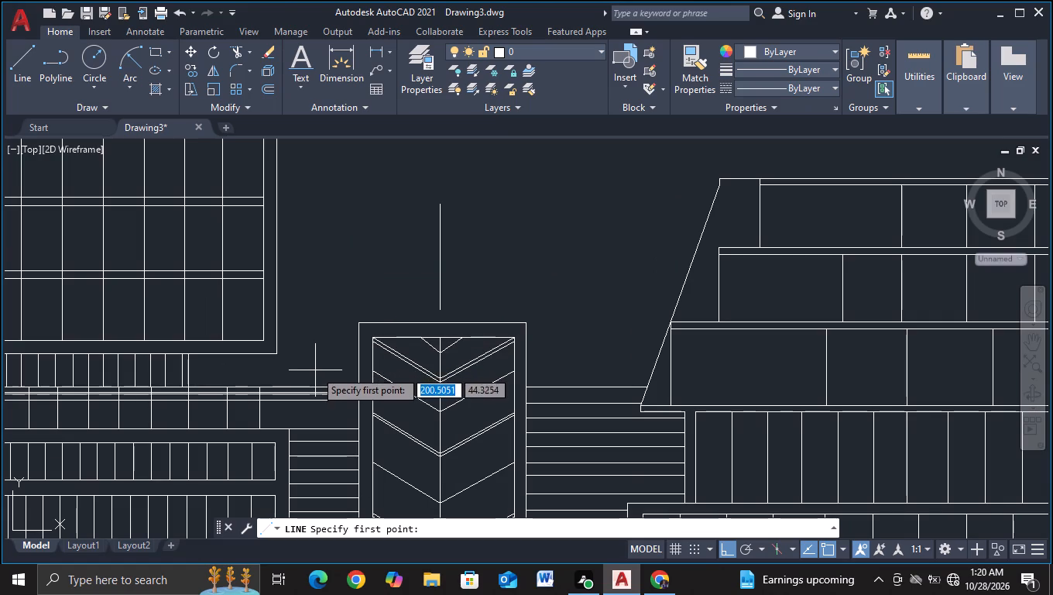
drag(316, 377, 314, 369)
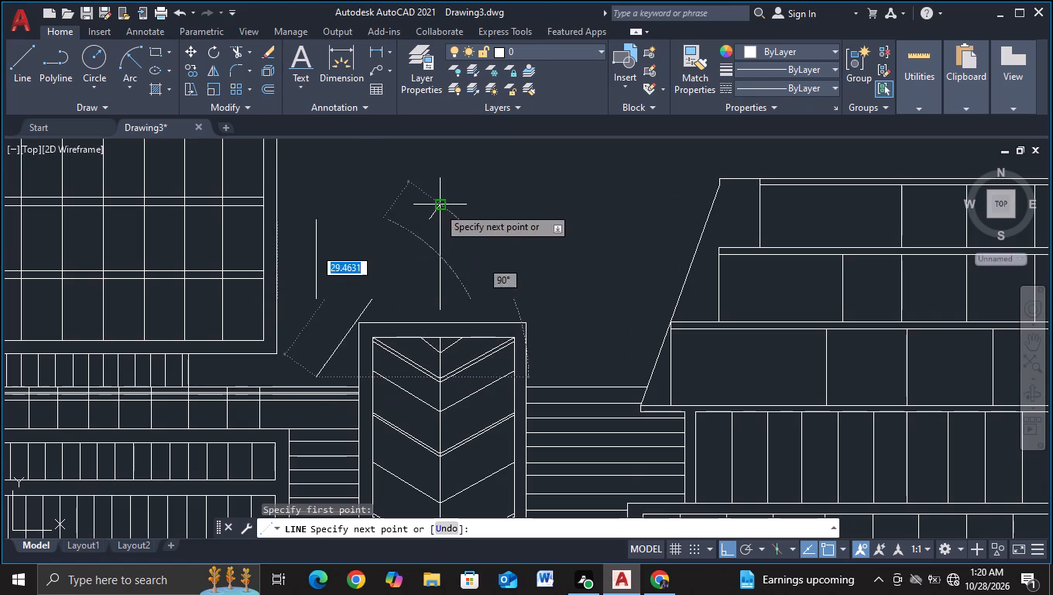
click(316, 207)
key(Escape)
Draw an L-shaped line above the right block's roof: up to the left L-lines' height, then about 26.4 units at 0°.
scroll(363, 215, down, 2)
middle_drag(365, 215, 262, 286)
middle_drag(429, 216, 402, 212)
middle_drag(402, 212, 379, 226)
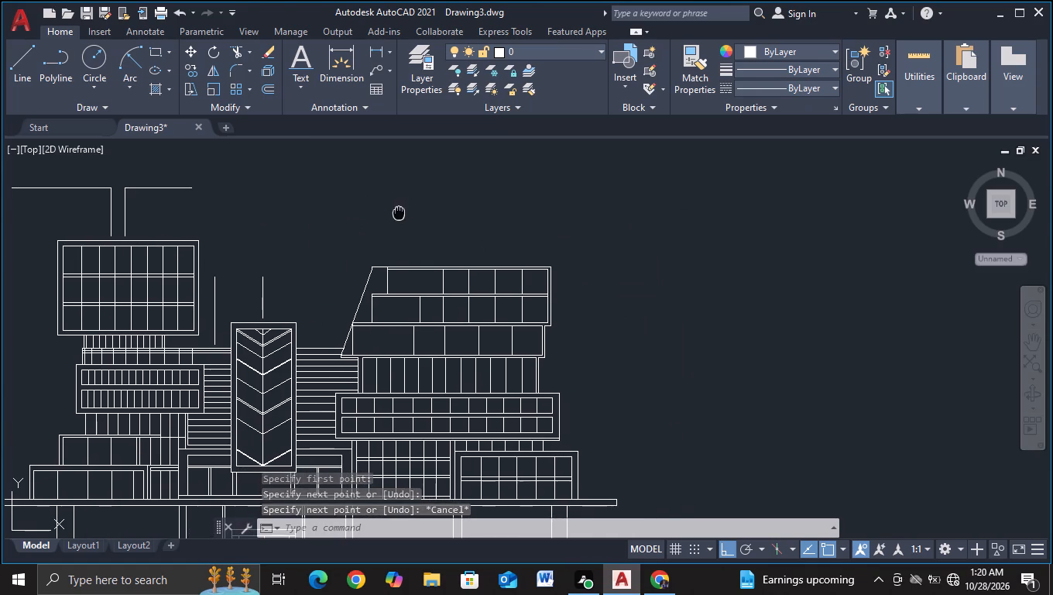
middle_drag(379, 226, 362, 239)
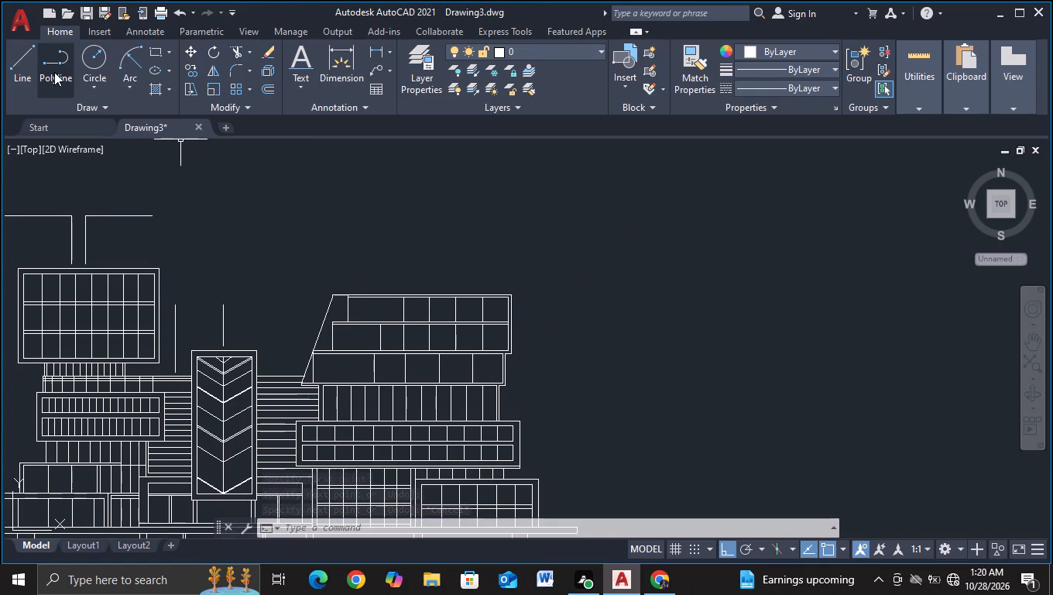
click(27, 70)
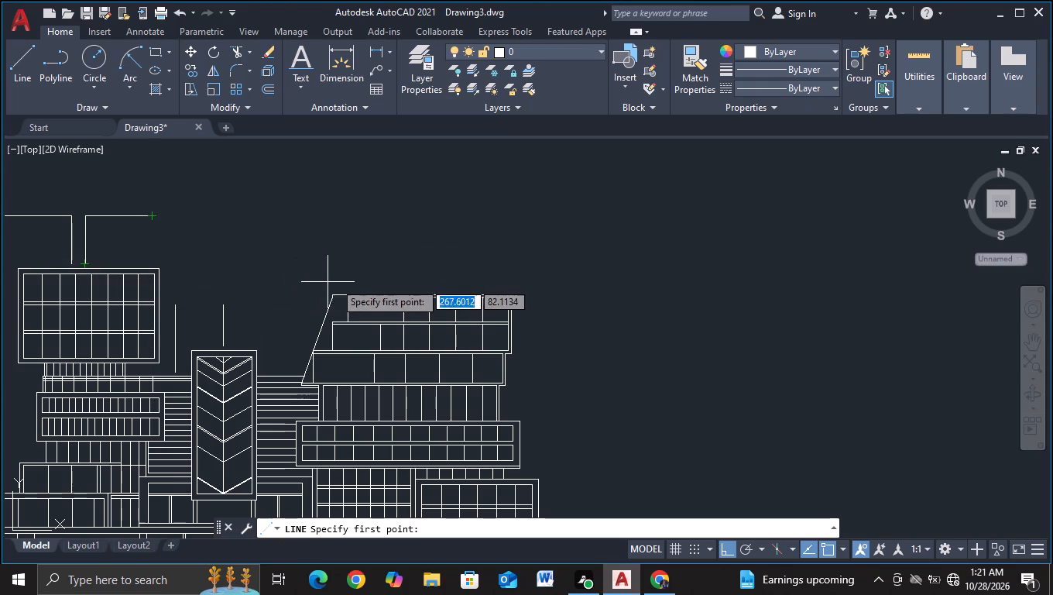
click(412, 283)
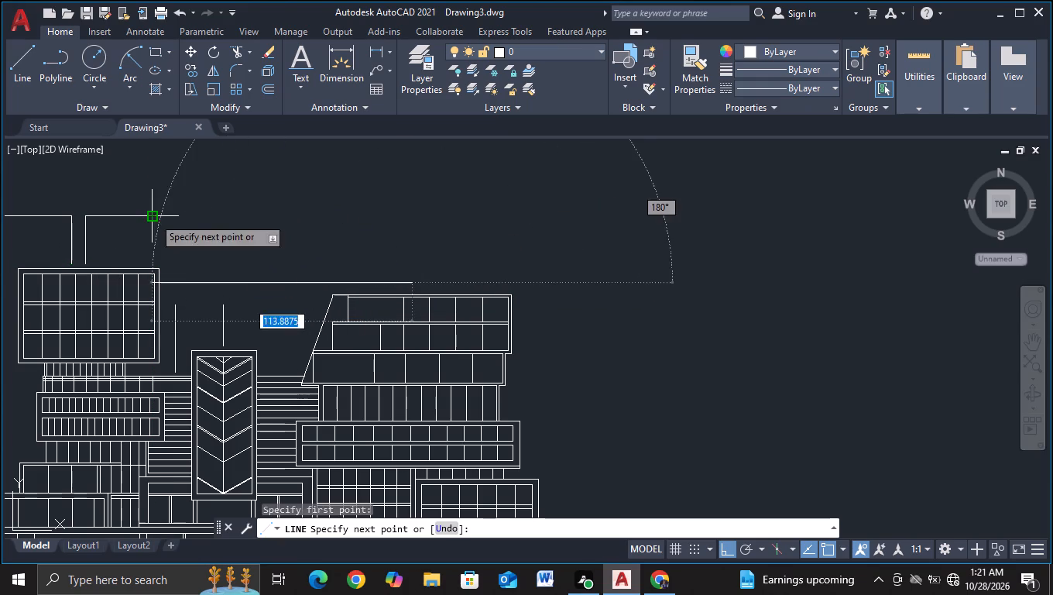
click(413, 215)
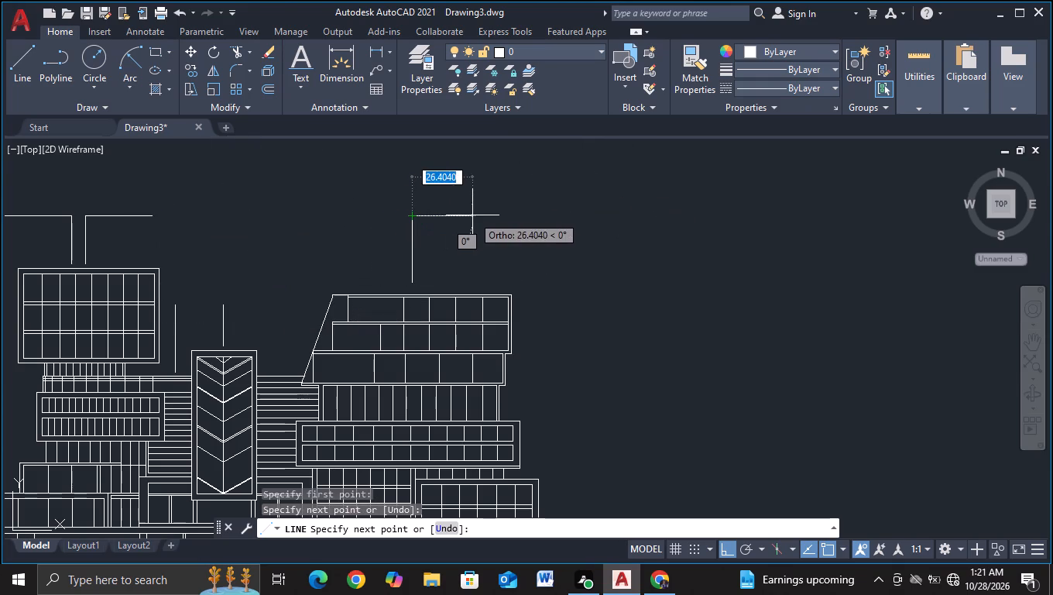
click(472, 215)
key(Escape)
Draw a horizontal line about 23.4 units long at 0°, starting just outside the right block's upper storeys.
middle_drag(477, 264, 460, 208)
click(12, 75)
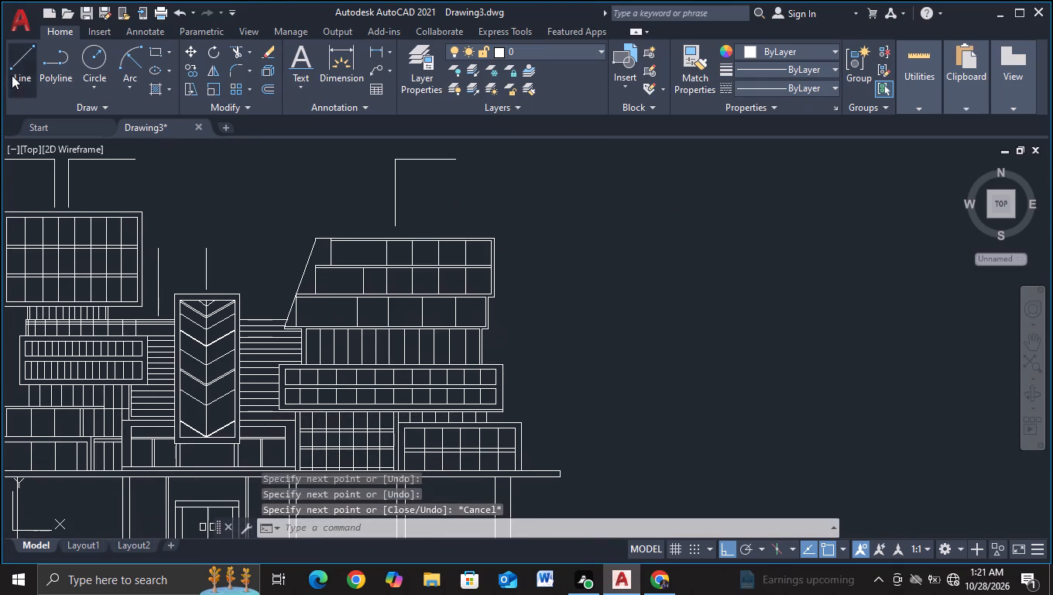
middle_drag(578, 292, 422, 284)
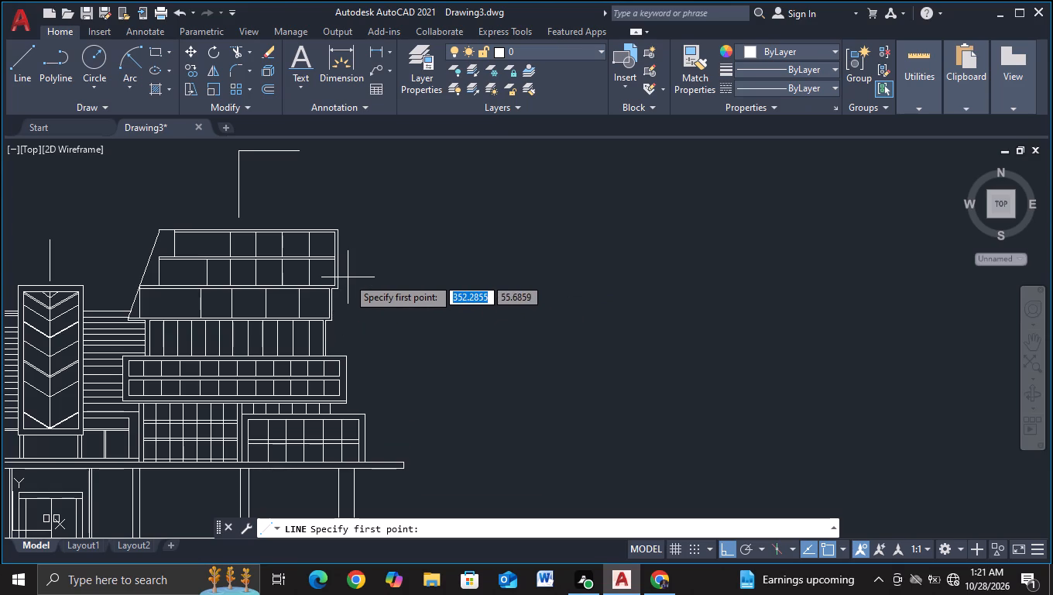
click(348, 277)
click(401, 280)
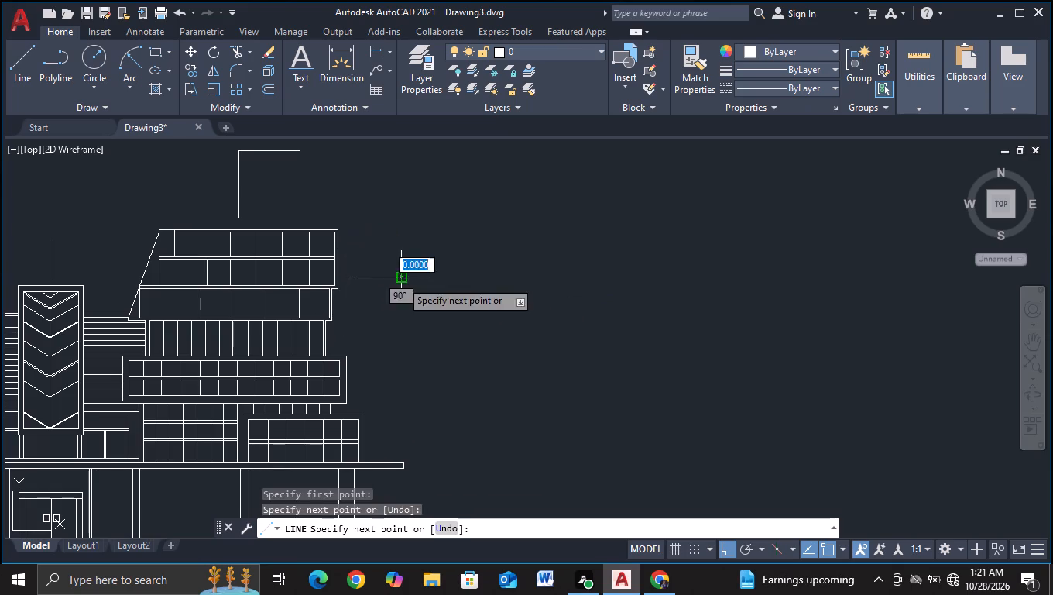
key(Escape)
Lengthen that horizontal line with a second line segment at 0° from its outer endpoint.
click(24, 81)
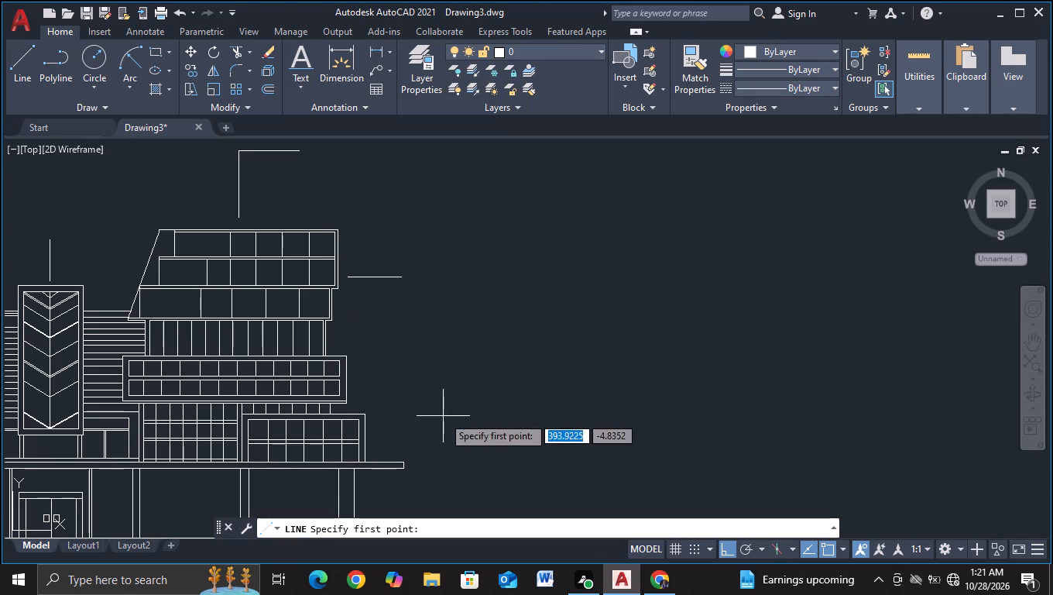
middle_drag(443, 416, 394, 359)
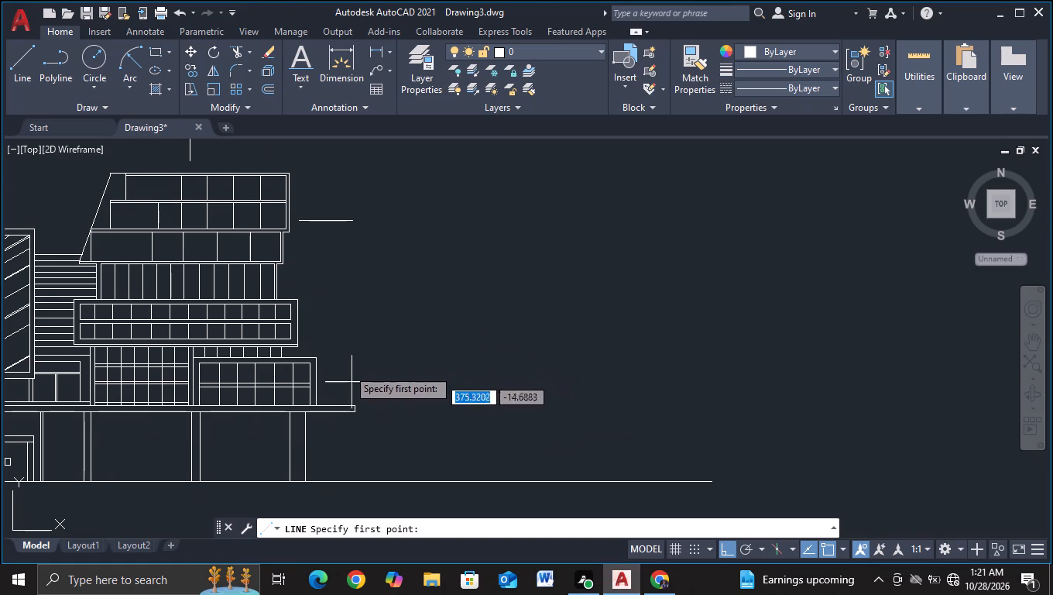
click(357, 225)
click(386, 227)
key(Escape)
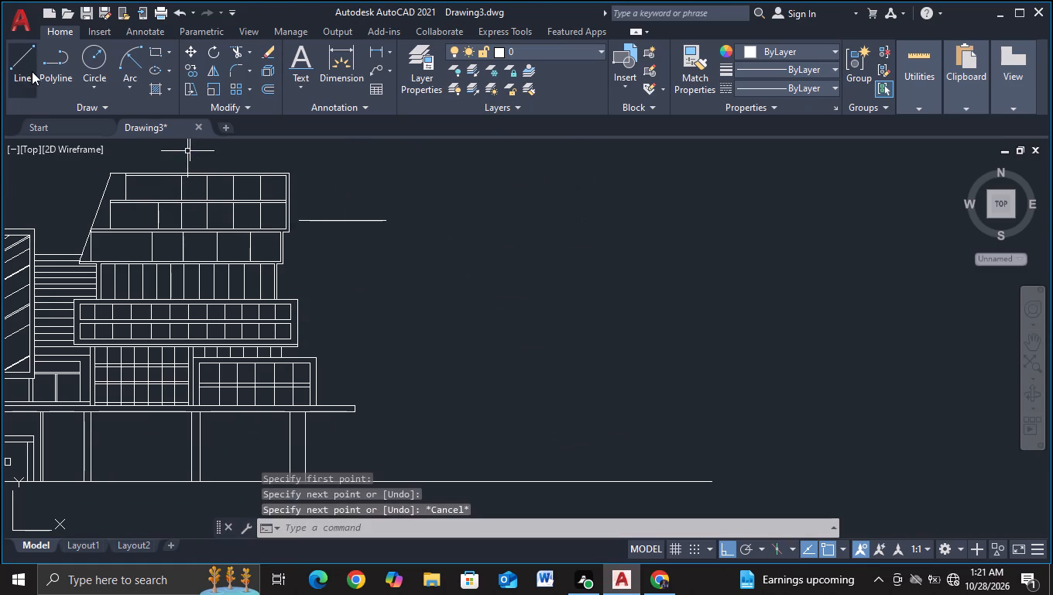
Draw a horizontal line outward from beside the right block's wide double window band, ending in vertical alignment with the upper line's end.
click(32, 71)
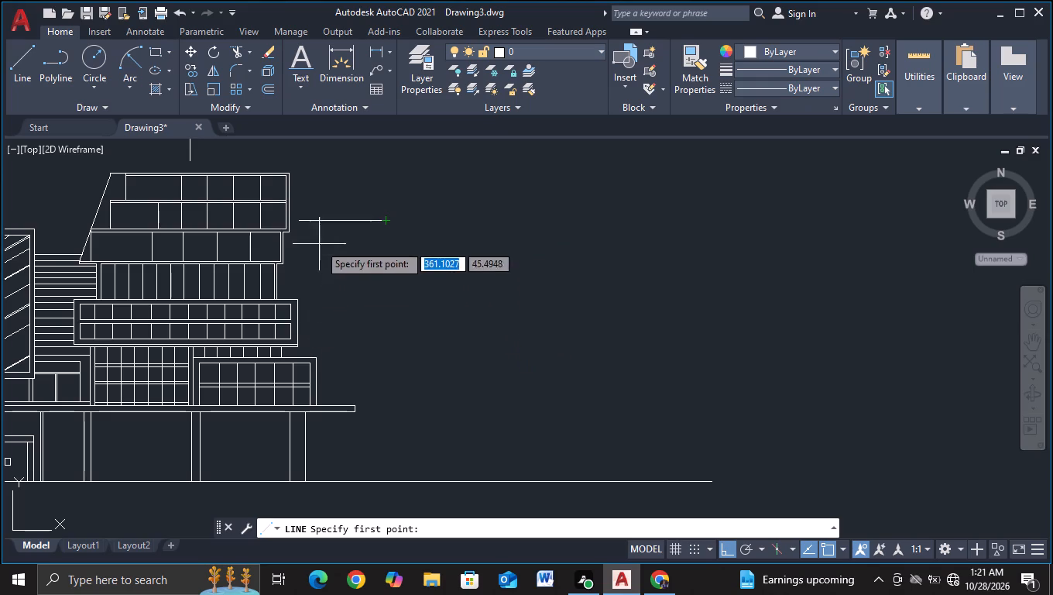
click(310, 325)
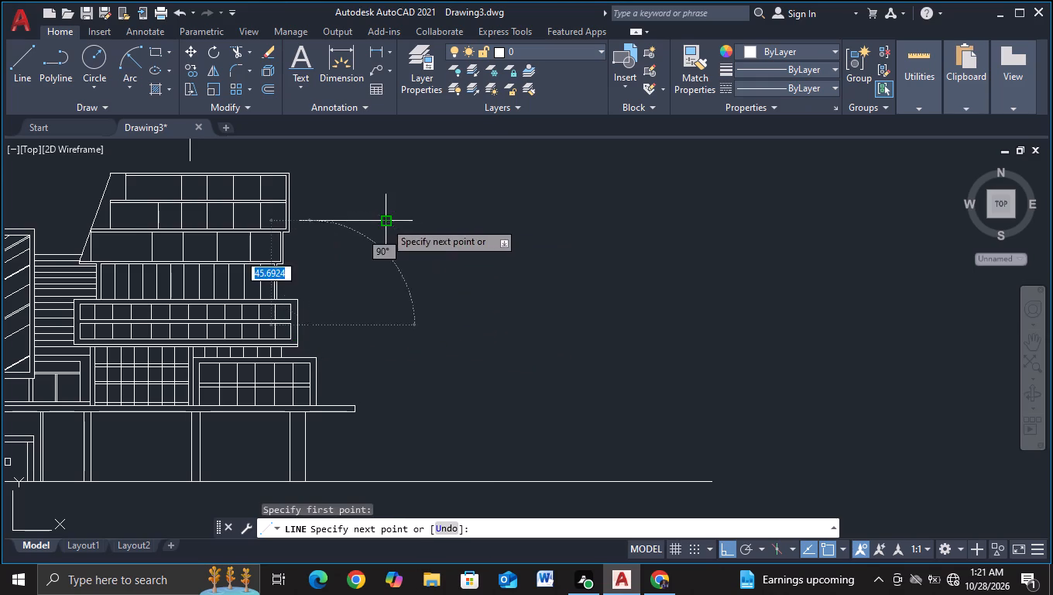
click(386, 325)
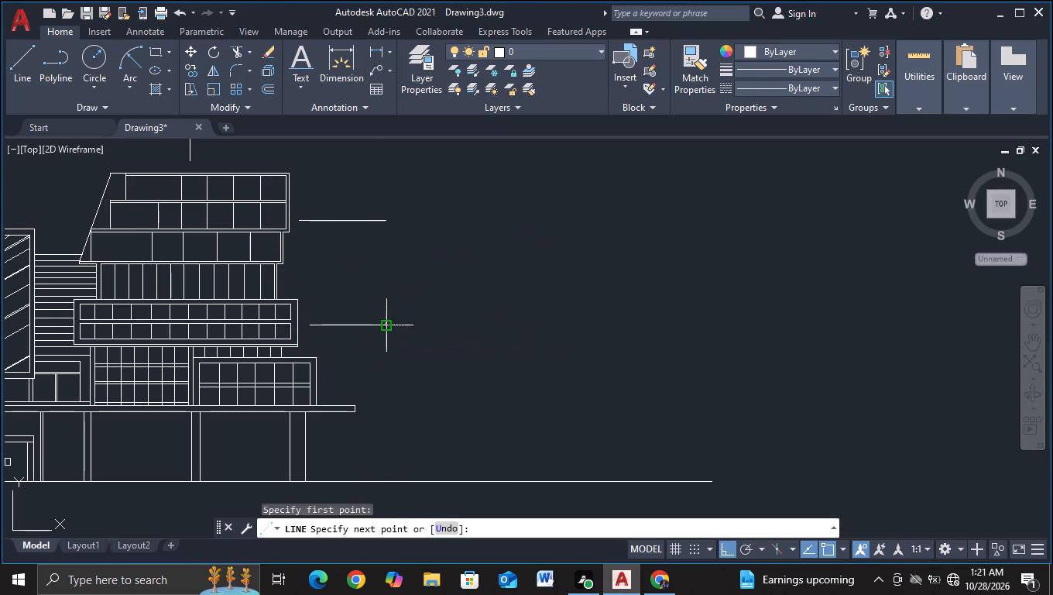
key(Escape)
Draw a horizontal line about 26.1 units long at 0° beside the low right block, ending in alignment with the lines above.
middle_drag(407, 342, 430, 301)
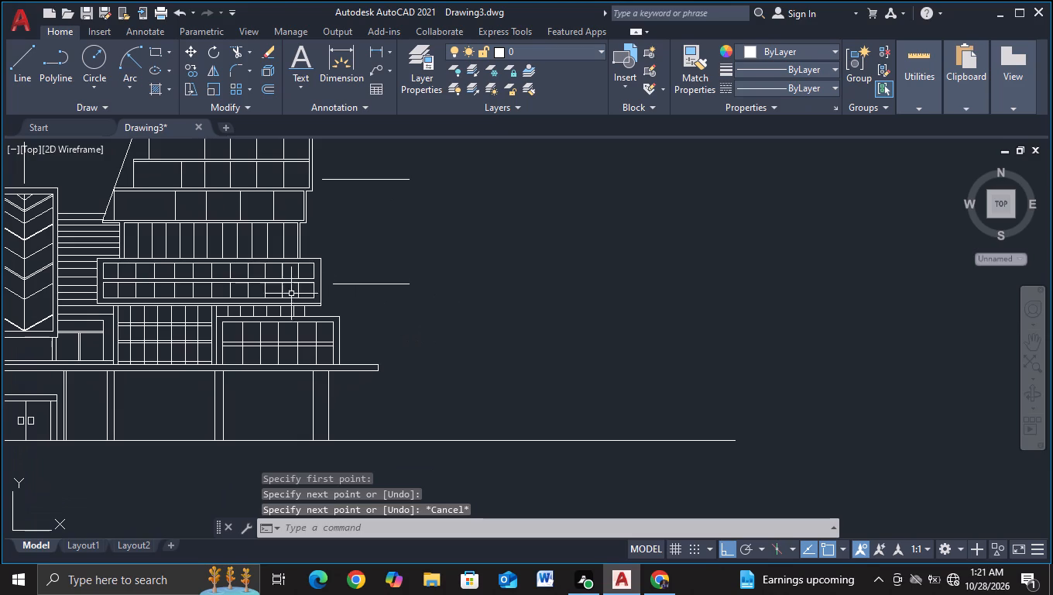
click(25, 74)
middle_drag(515, 239, 482, 245)
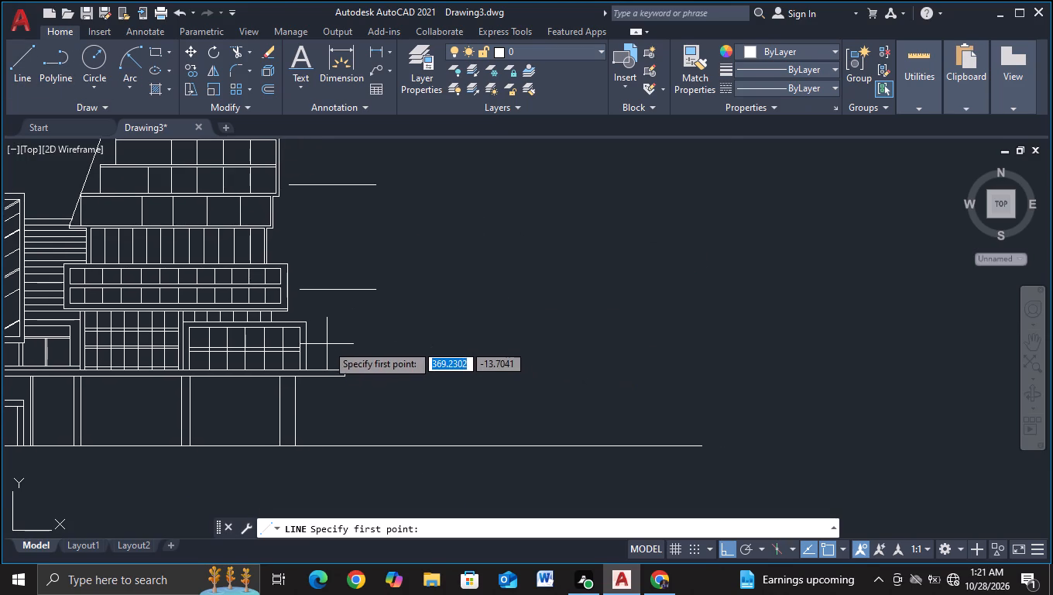
click(316, 347)
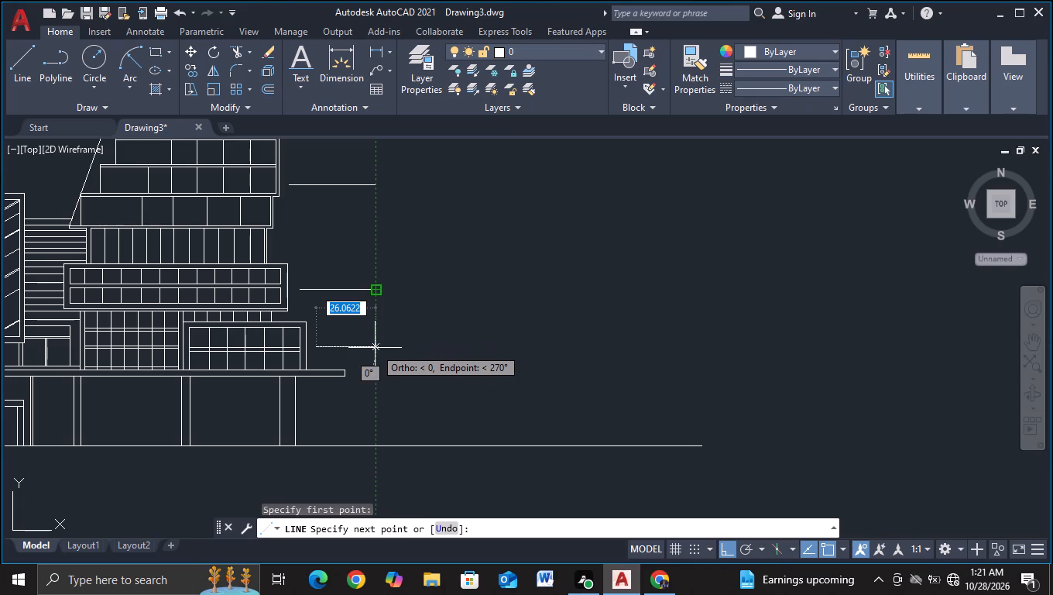
click(375, 347)
key(Escape)
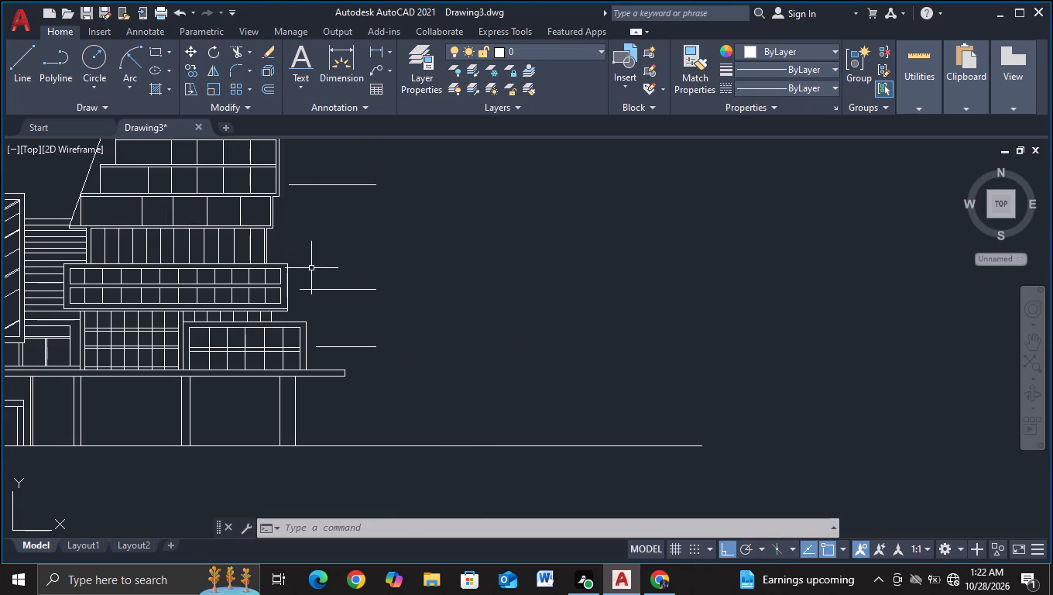
Draw a horizontal line just above the low right block's roof level, between the two lower side lines and ending in alignment with them.
scroll(344, 222, down, 1)
middle_drag(343, 225, 336, 248)
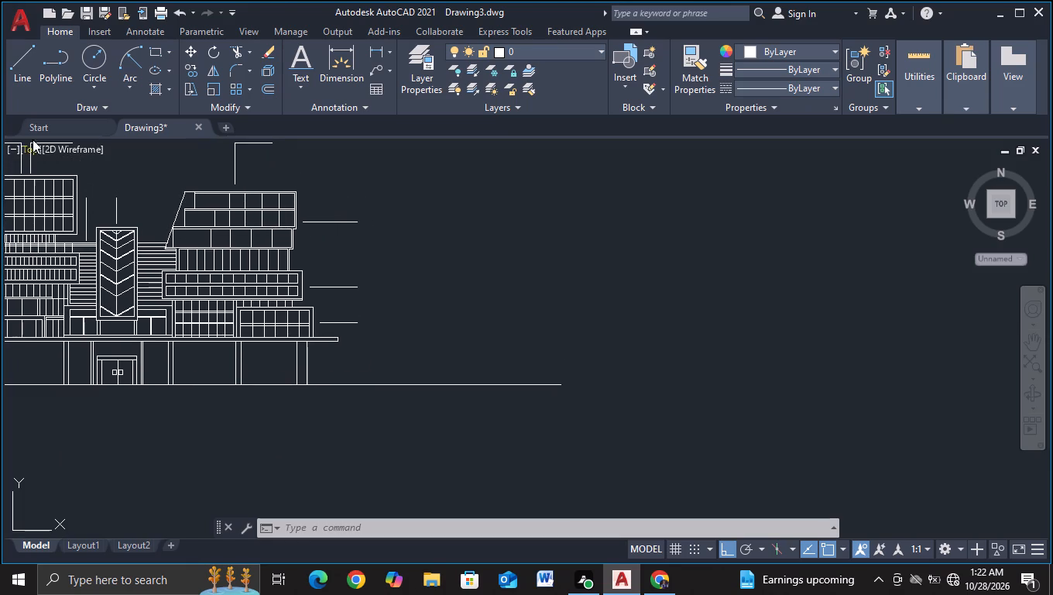
click(24, 70)
scroll(358, 330, up, 3)
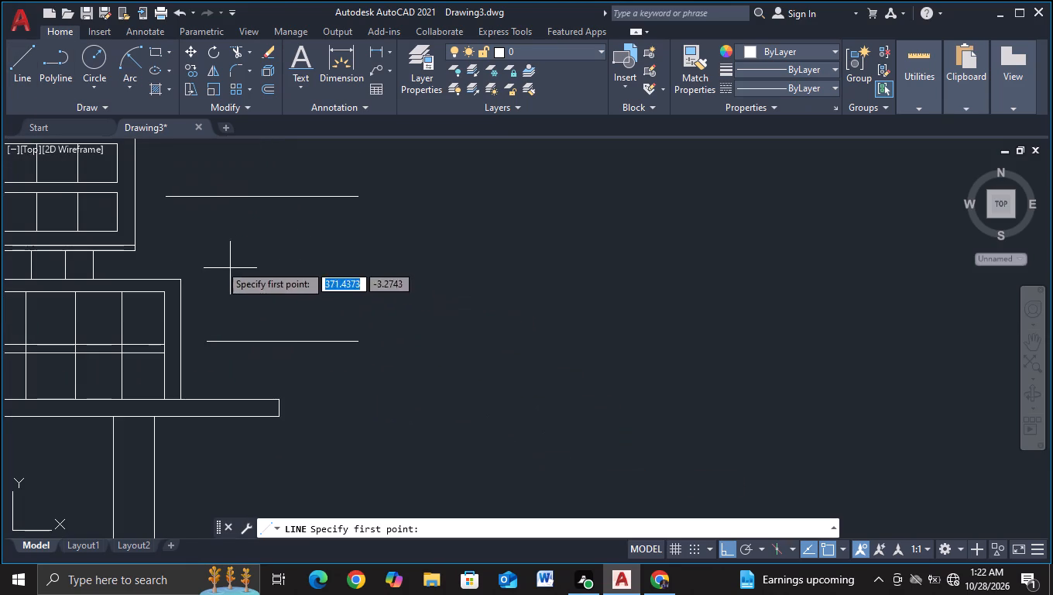
click(175, 263)
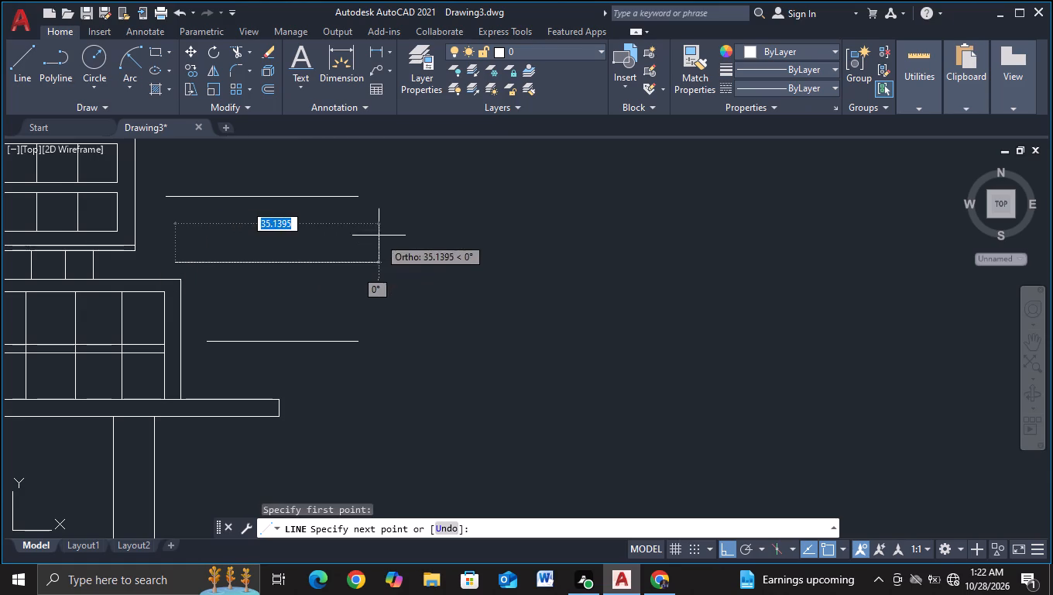
click(357, 265)
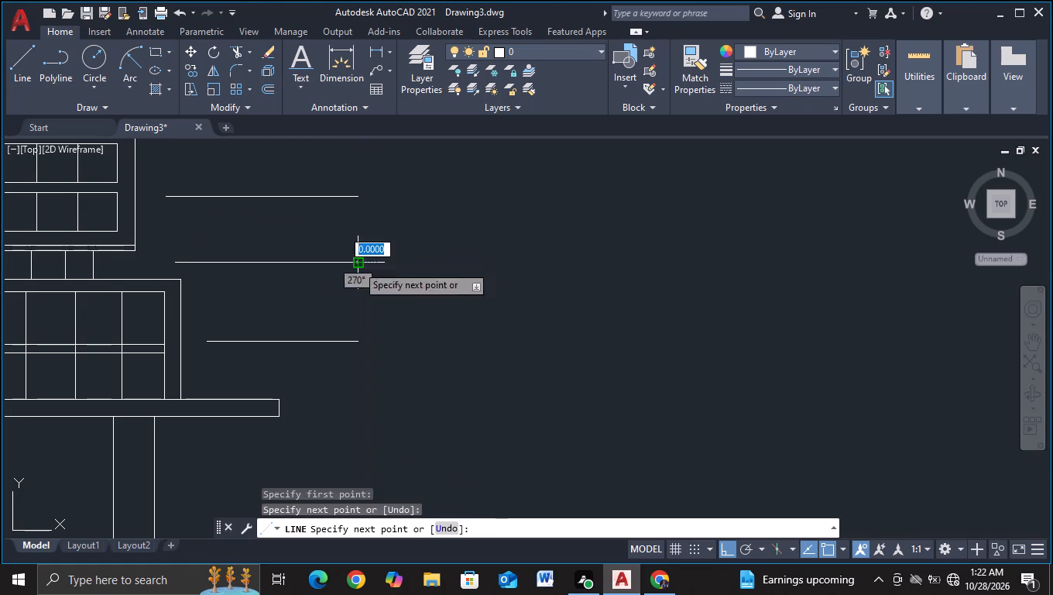
key(Escape)
Insert the Trees - Imperial block from the architectural tool palette below the ground line, under the left part of the building.
scroll(382, 289, down, 2)
middle_drag(421, 318, 474, 301)
scroll(474, 301, down, 2)
middle_drag(442, 387, 450, 386)
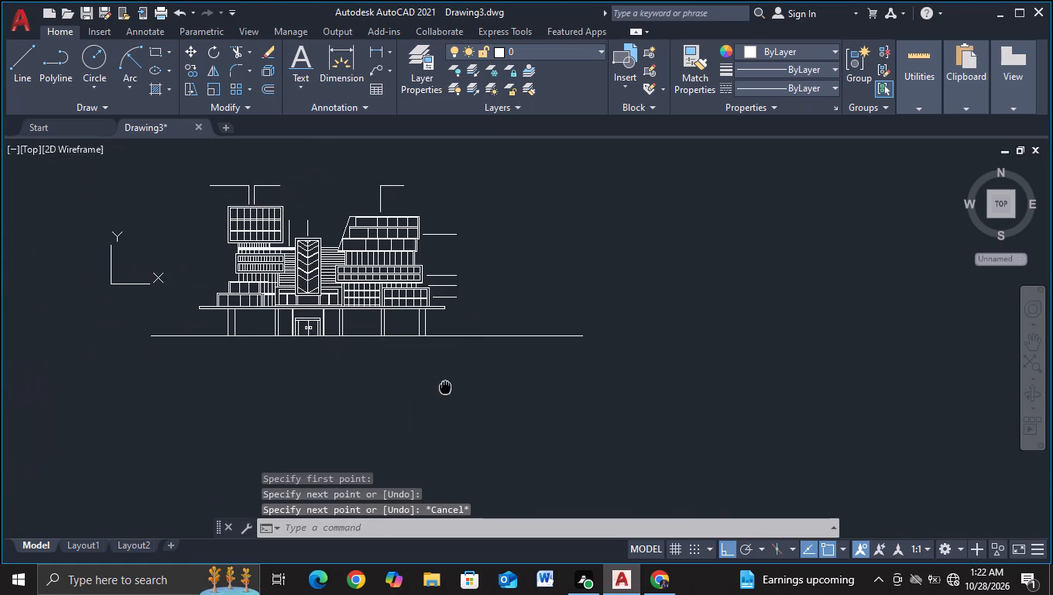
middle_drag(450, 386, 466, 387)
key(Escape)
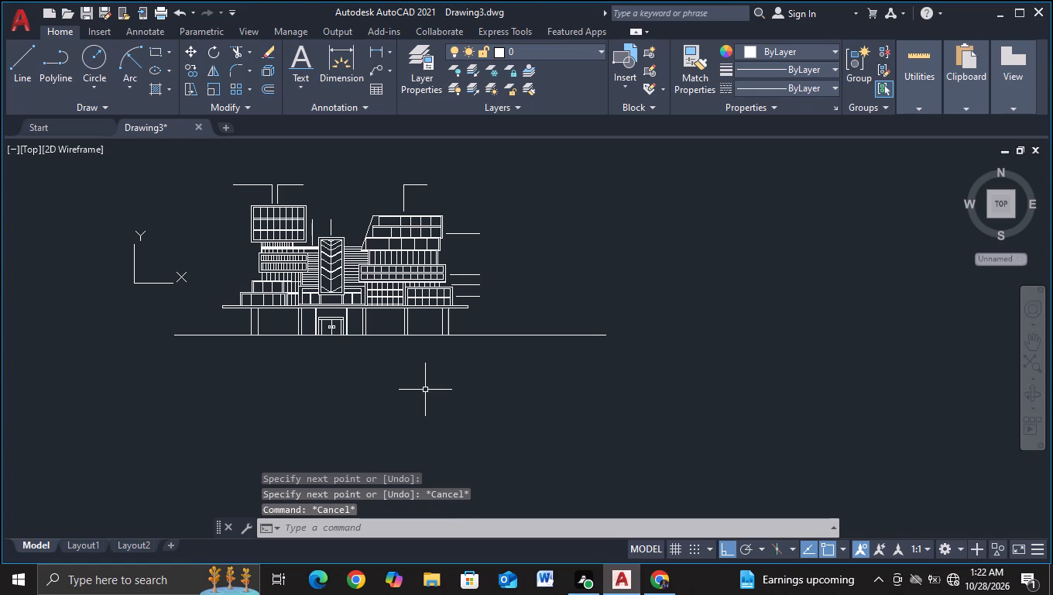
key(ctrl+3)
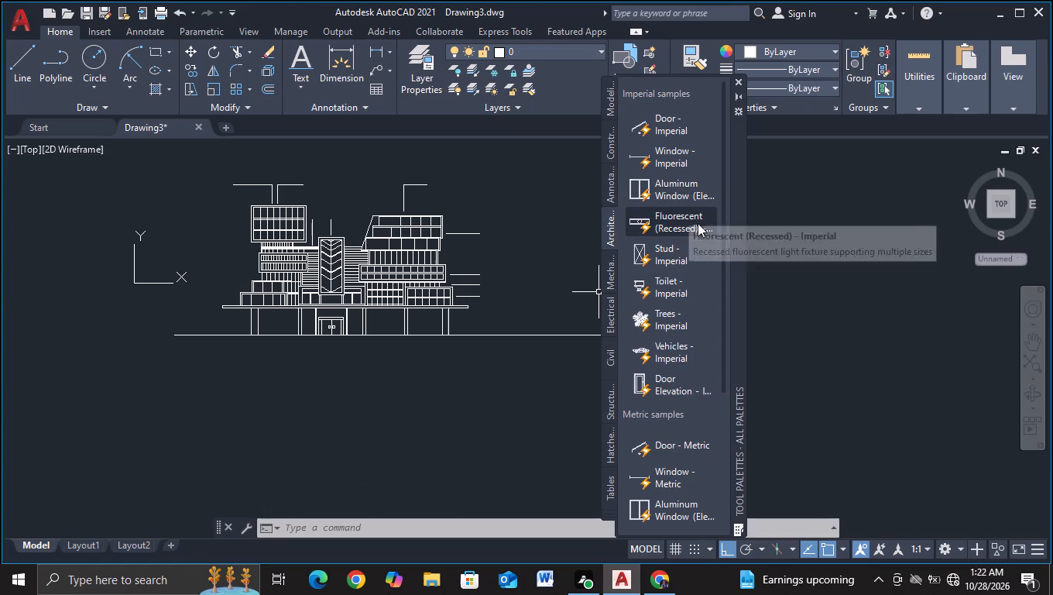
click(686, 318)
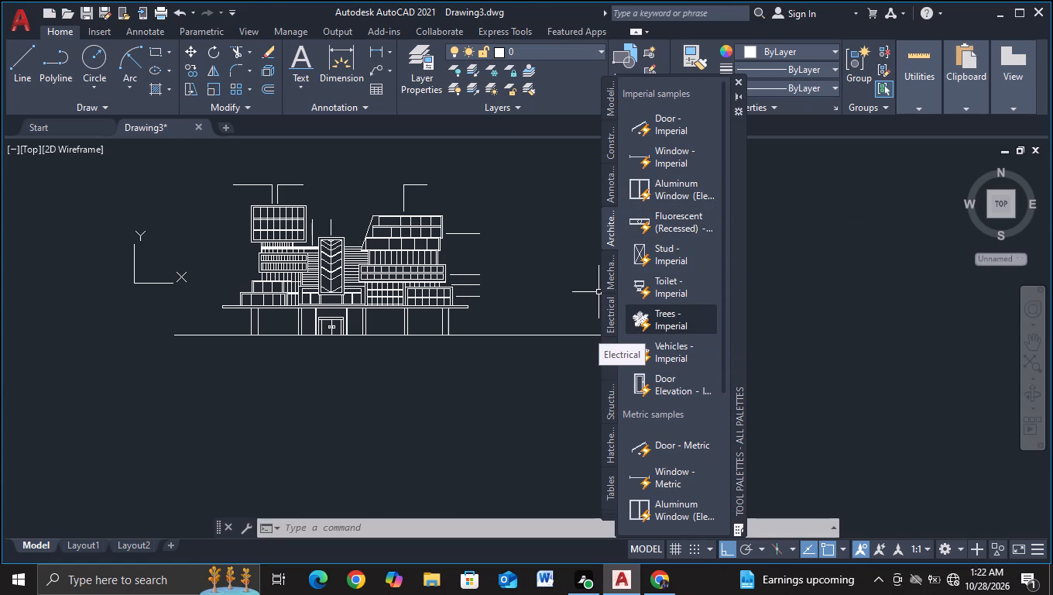
click(269, 422)
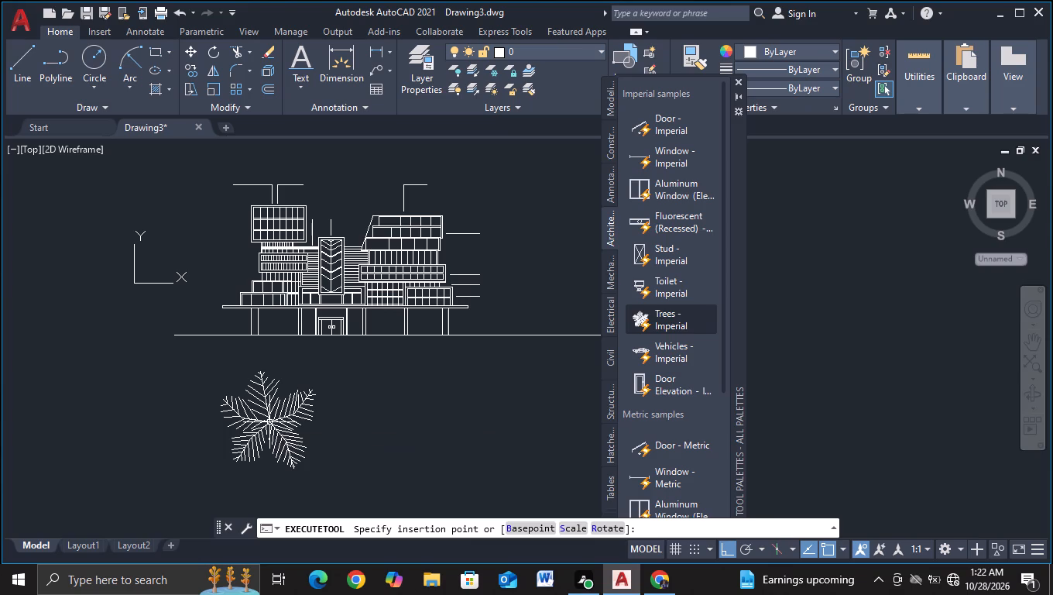
key(Escape)
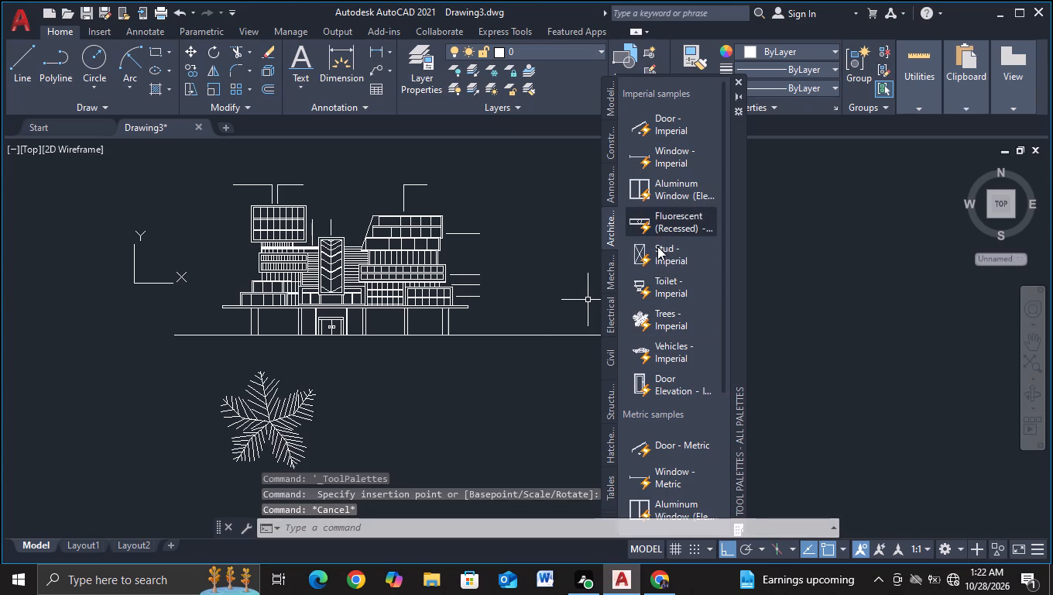
Insert the Vehicles - Imperial block below the ground line, beside the tree block, and close the tool palettes.
click(664, 346)
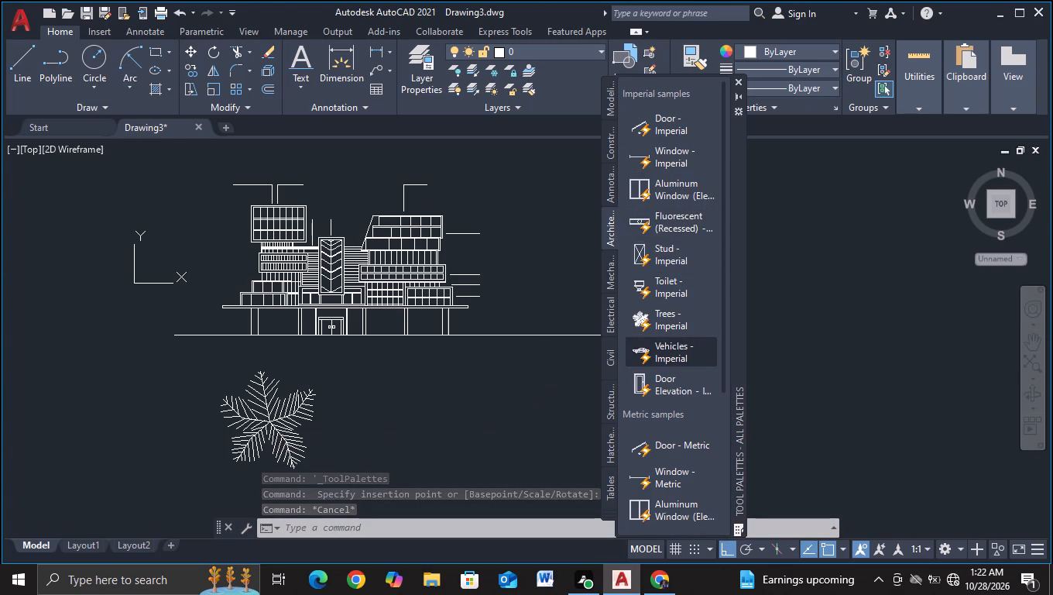
click(406, 463)
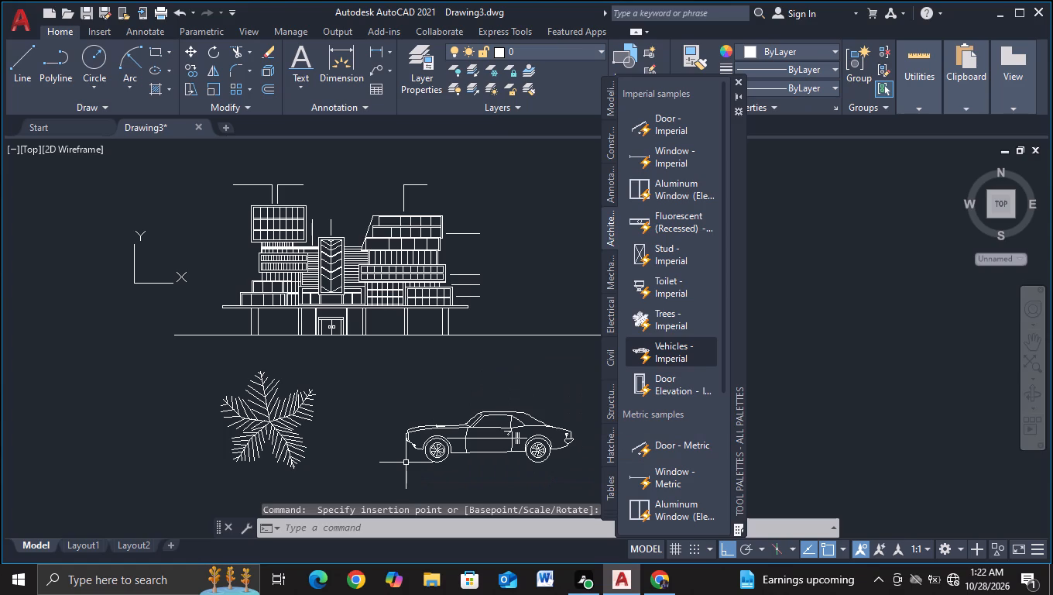
key(Escape)
scroll(380, 404, up, 1)
middle_drag(380, 403, 448, 357)
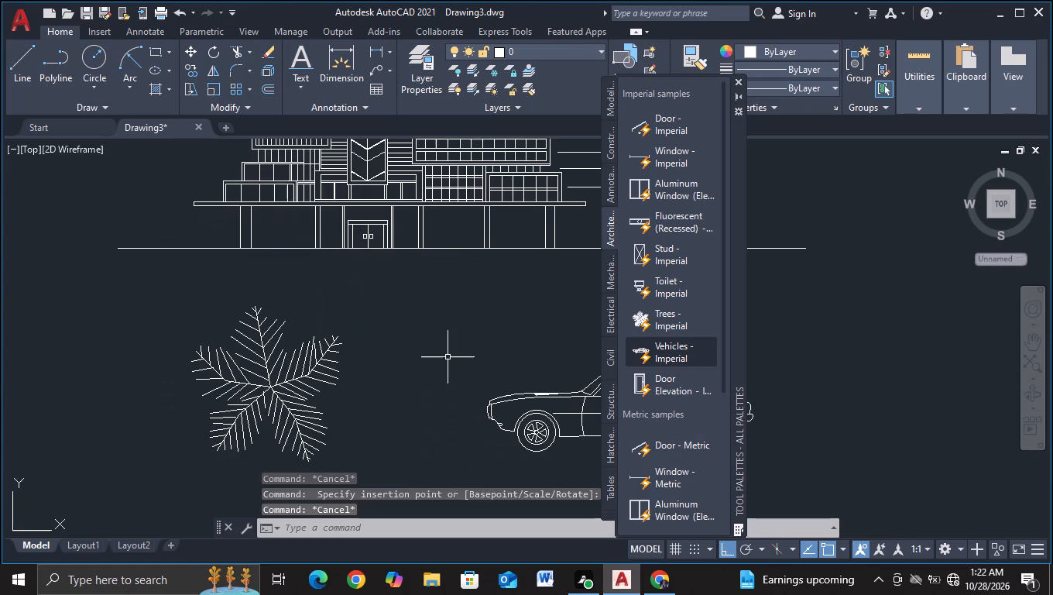
click(737, 84)
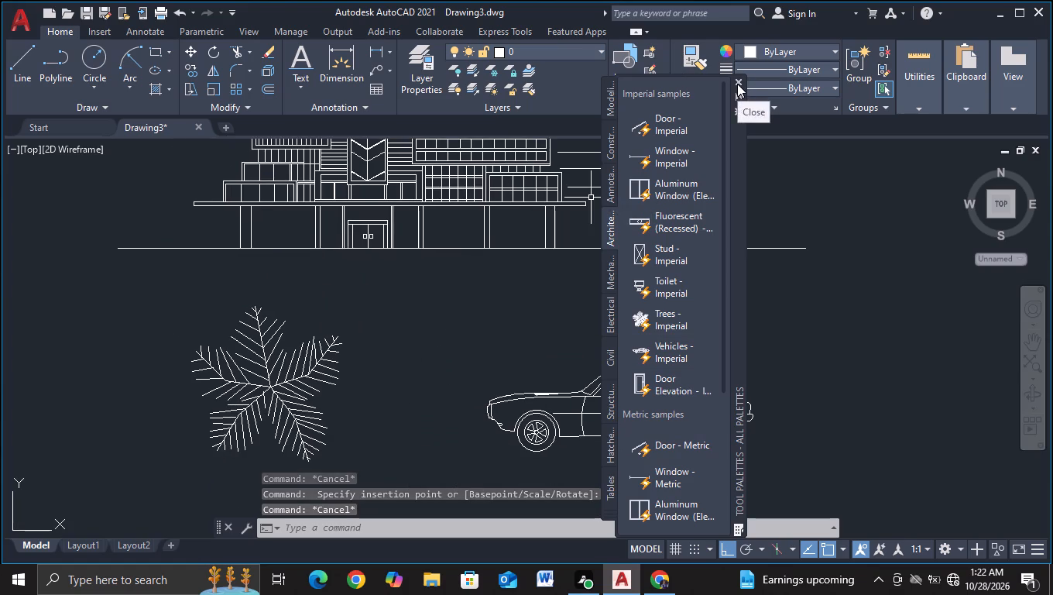
Scale the tree and car blocks down together freehand from a base point just below the car.
scroll(517, 340, down, 1)
middle_click(636, 328)
middle_drag(475, 354, 509, 322)
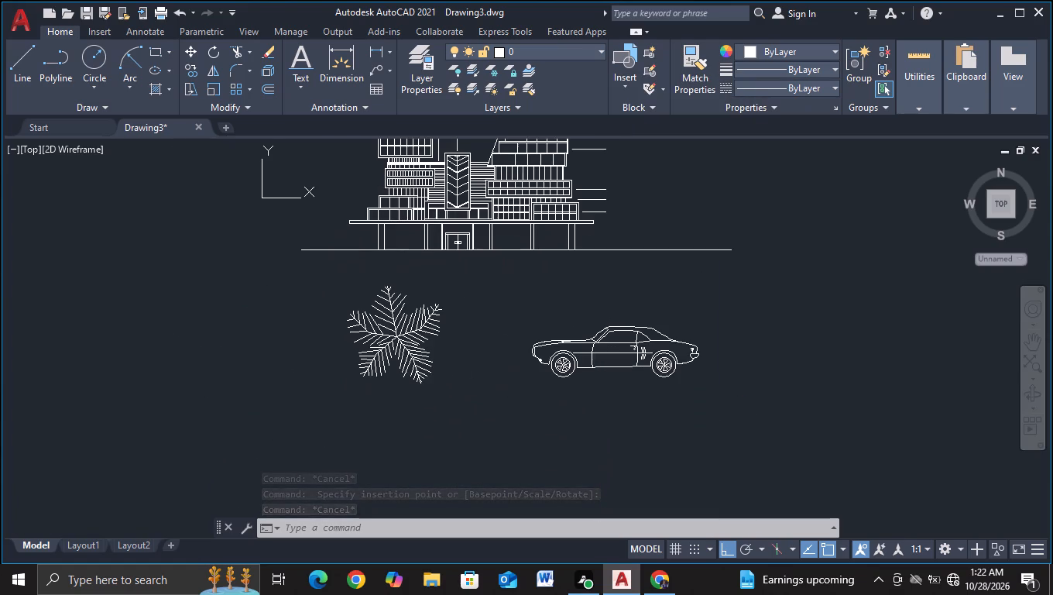
click(281, 267)
click(717, 417)
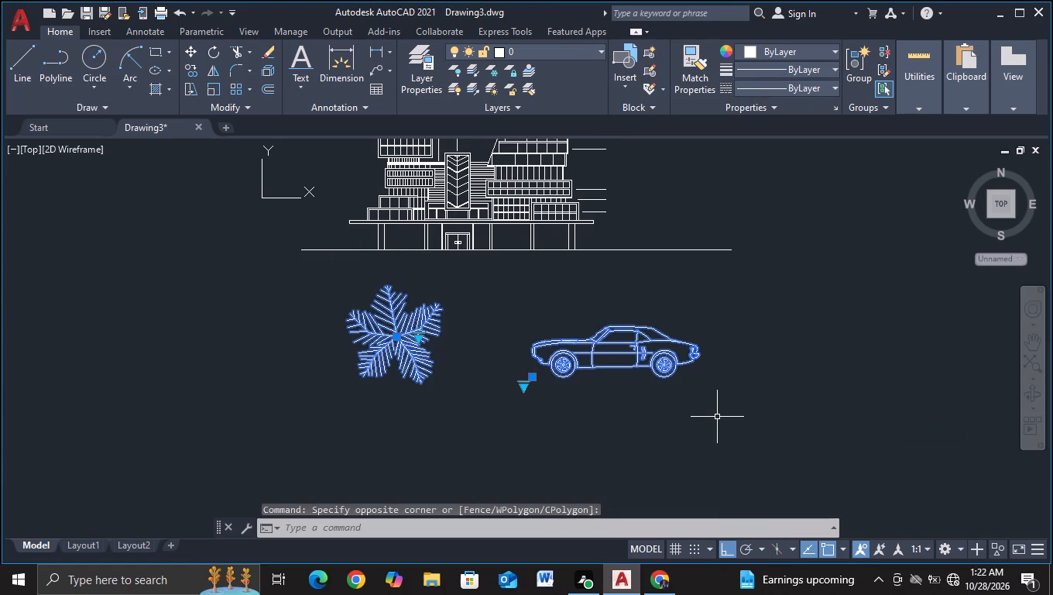
key(s)
click(752, 465)
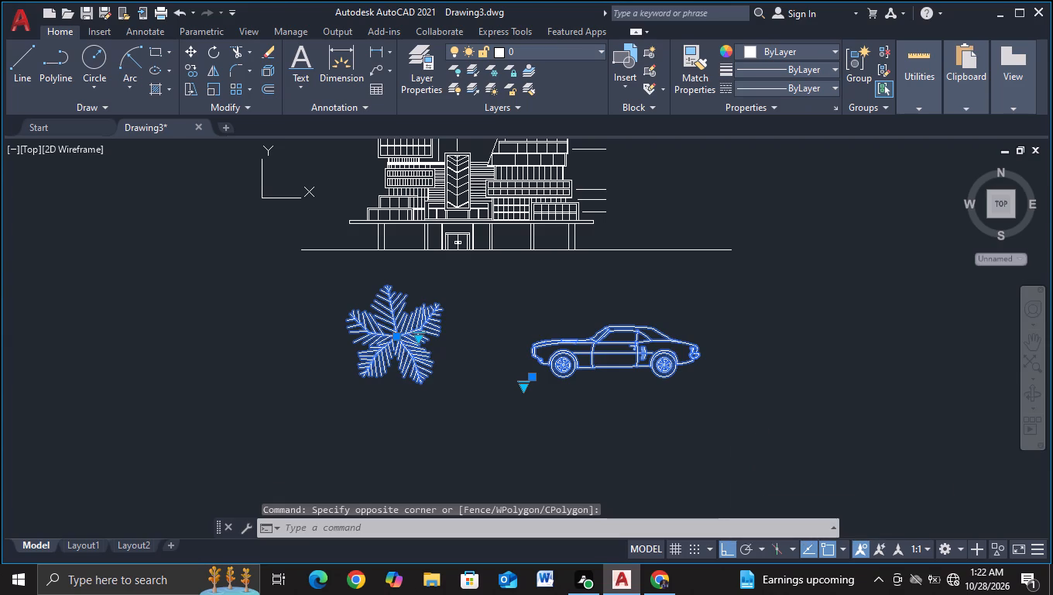
click(554, 389)
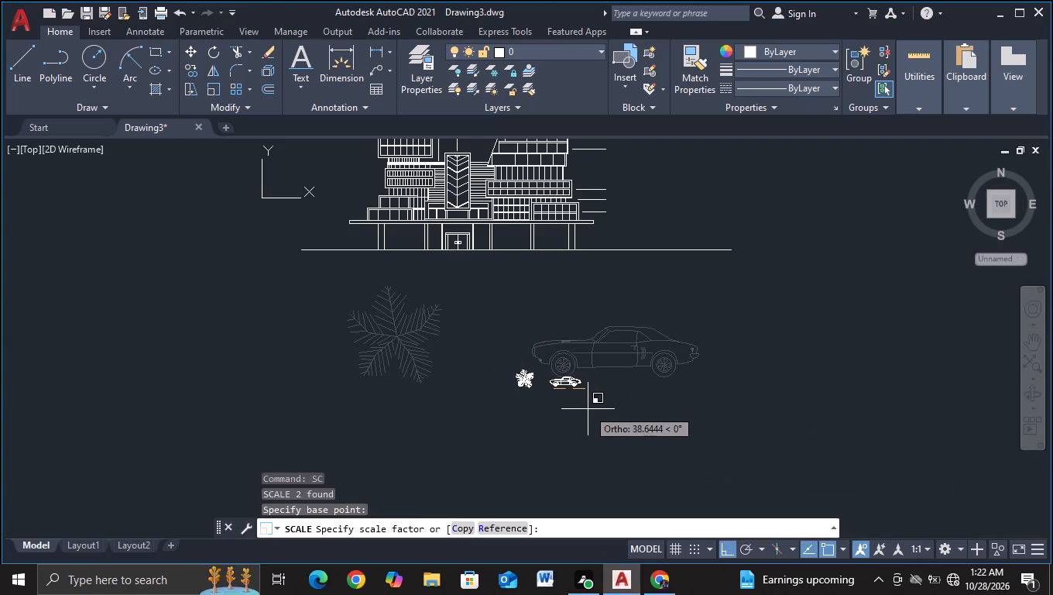
click(588, 409)
Copy the scaled tree block about 94 units horizontally at 180°, away from the car.
click(516, 373)
key(c)
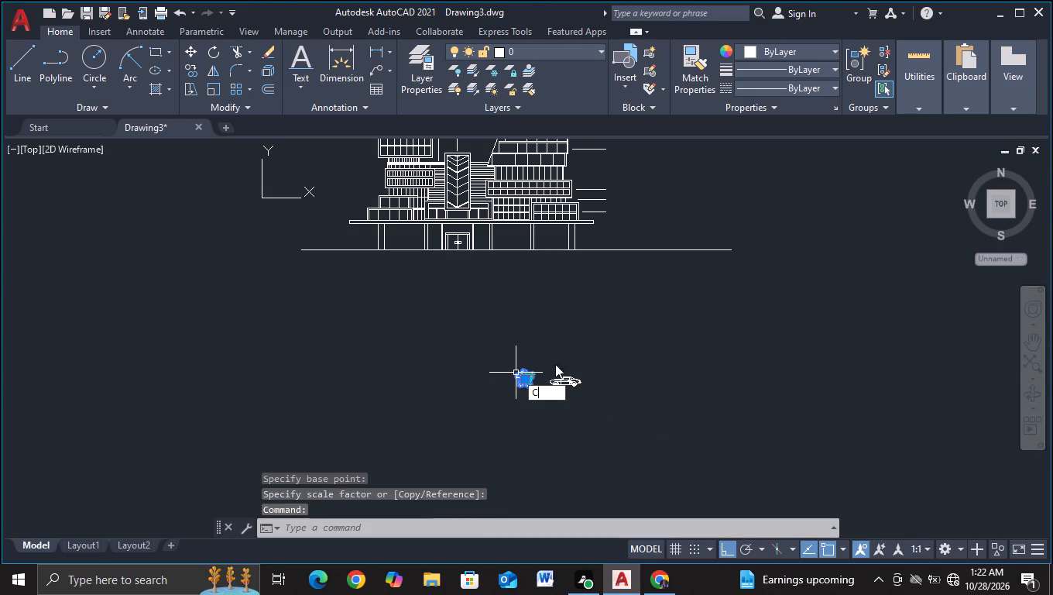
double_click(615, 419)
click(532, 415)
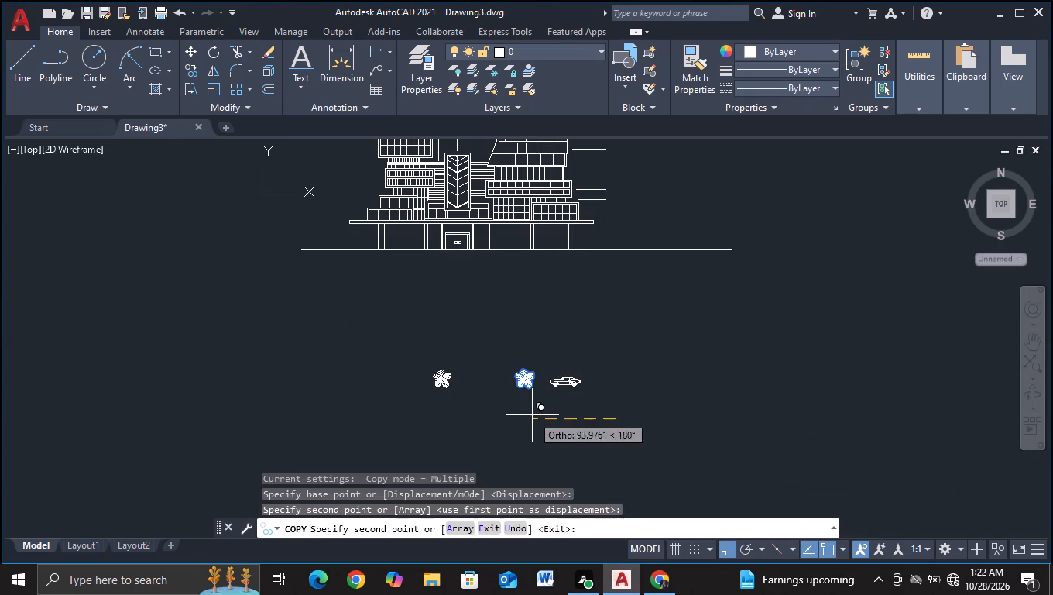
key(Escape)
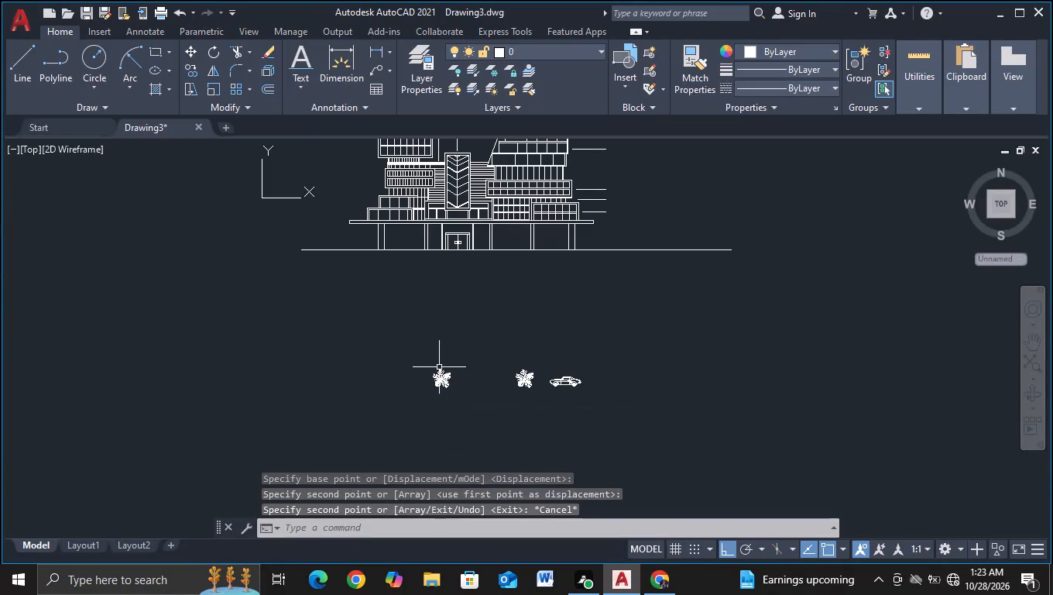
Set the copied tree block, the one farther from the car, to the Shrub (Elevation) variant.
click(441, 380)
scroll(427, 374, up, 2)
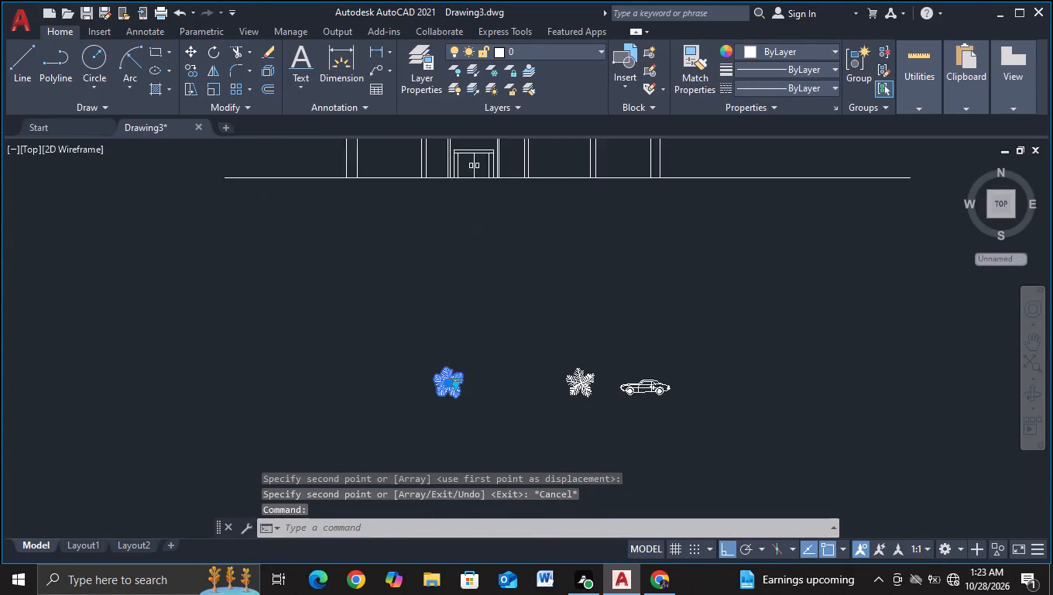
scroll(473, 408, up, 2)
click(459, 368)
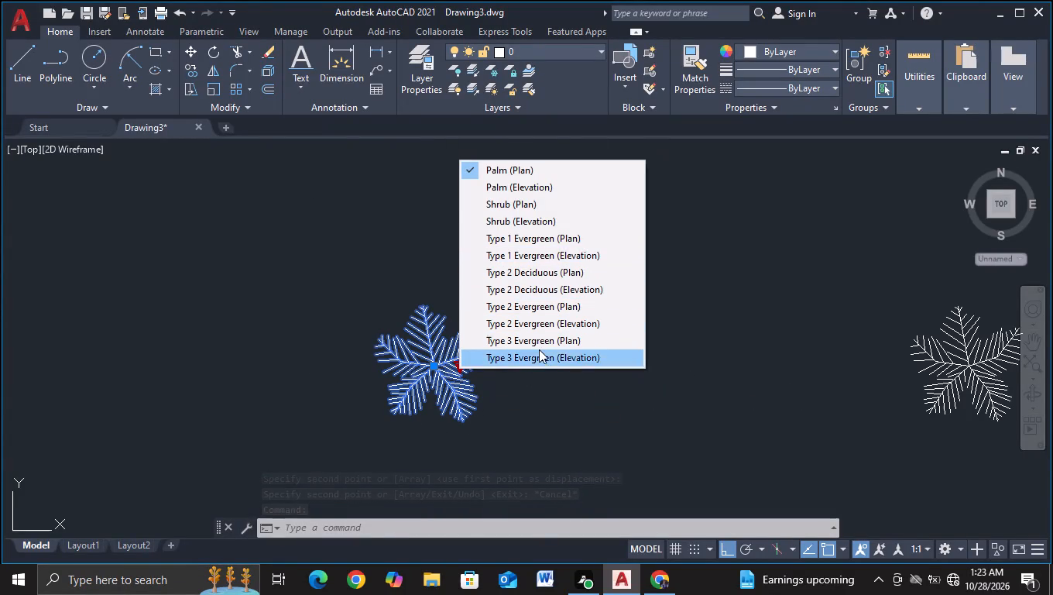
click(519, 223)
click(496, 287)
key(Escape)
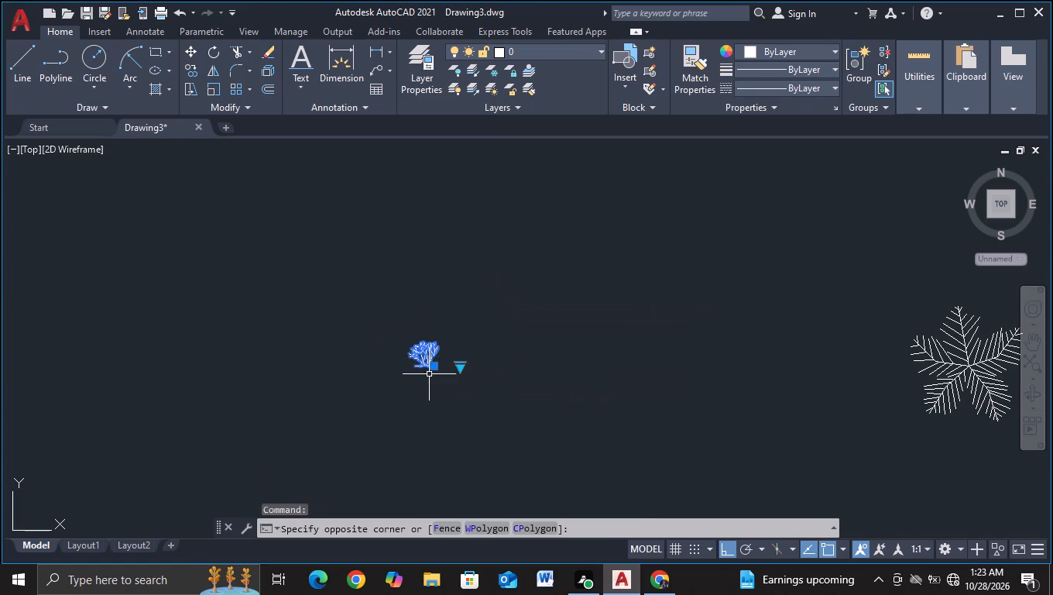
key(Escape)
Try Type 1 Evergreen and Type 2 Deciduous variants on the tree beside the car, ending on Type 2 Deciduous (Elevation).
middle_drag(721, 356, 285, 367)
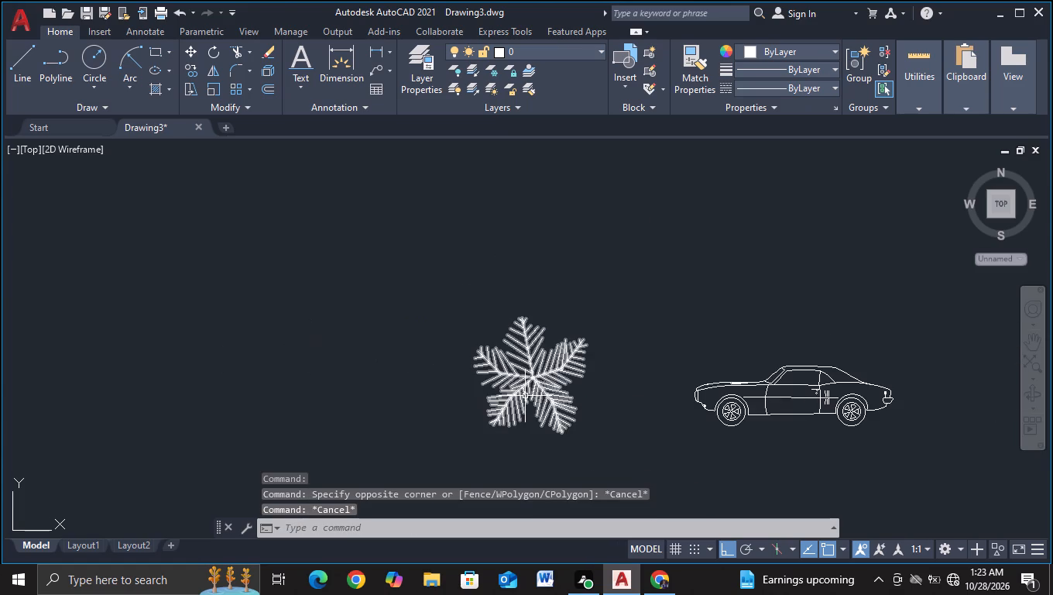
click(525, 396)
click(558, 381)
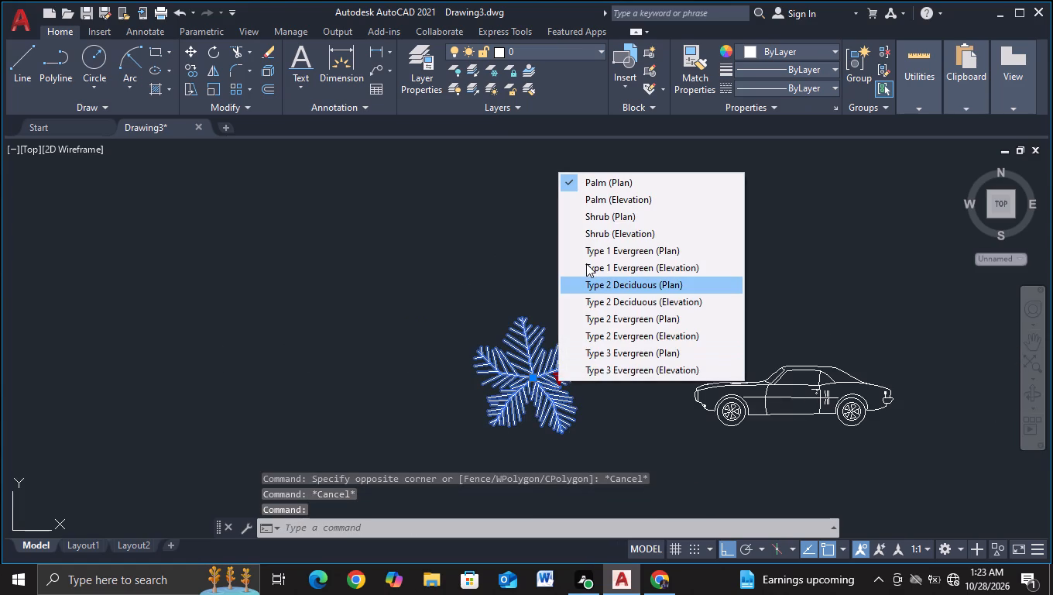
click(586, 263)
click(557, 376)
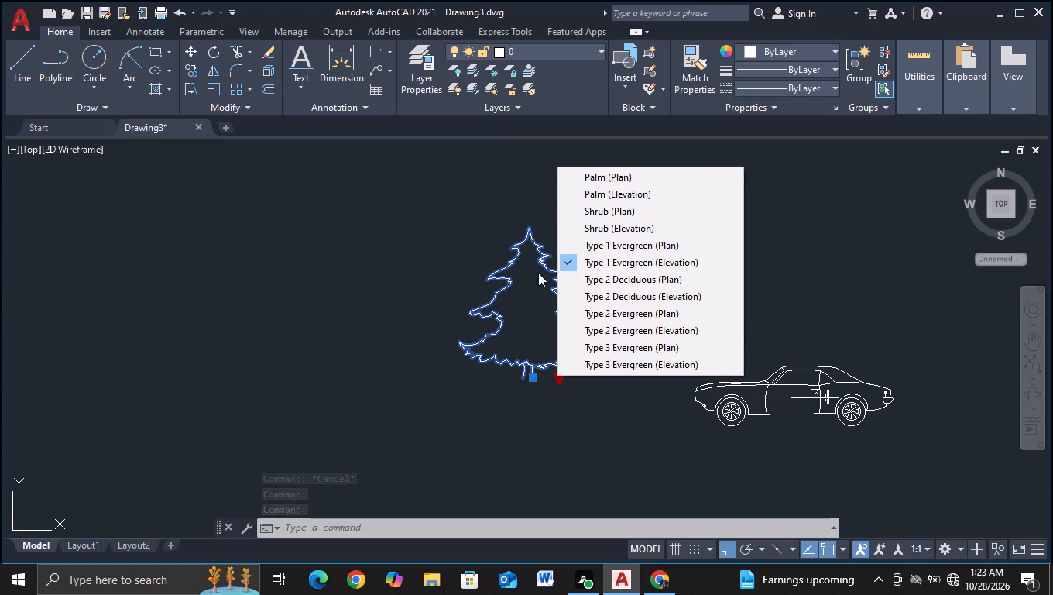
click(608, 251)
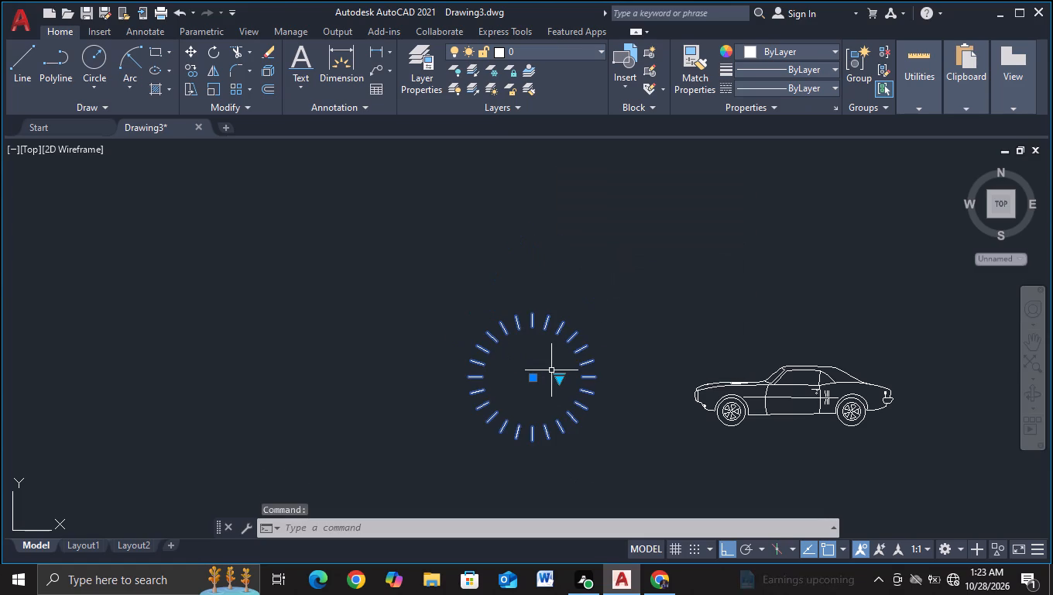
click(557, 376)
click(626, 284)
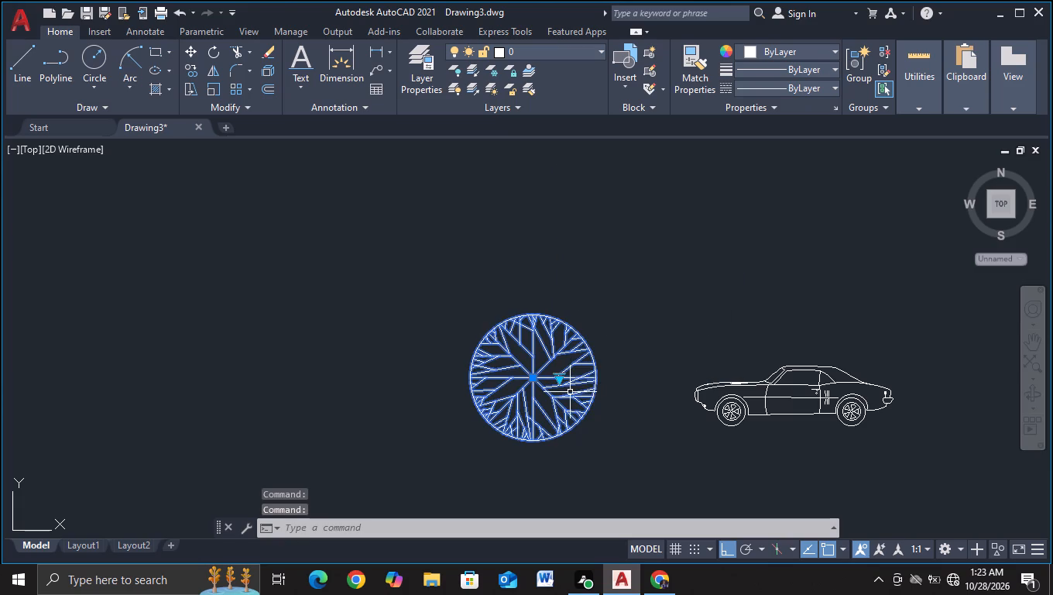
click(561, 380)
click(642, 304)
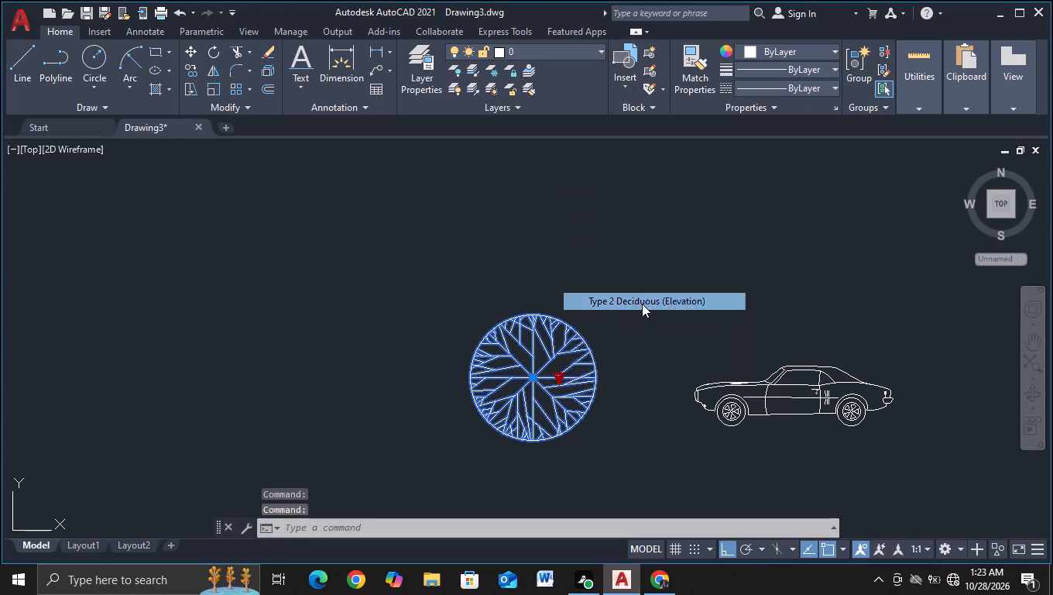
key(Escape)
Move the deciduous tree, with Ortho off, so its trunk stands on the ground line just outside the canopy slab's left end.
scroll(530, 339, down, 2)
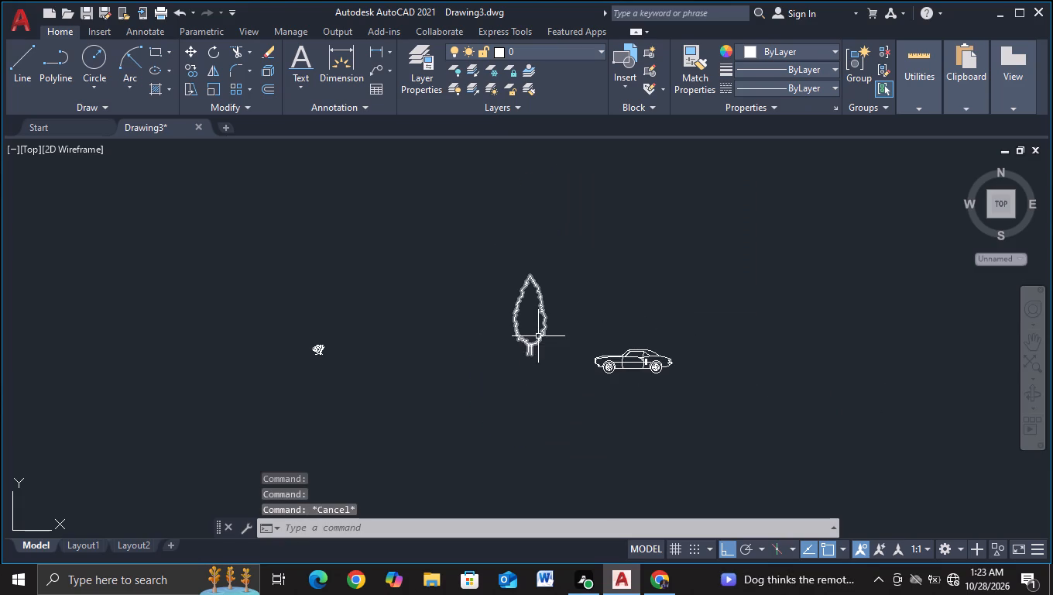
click(538, 336)
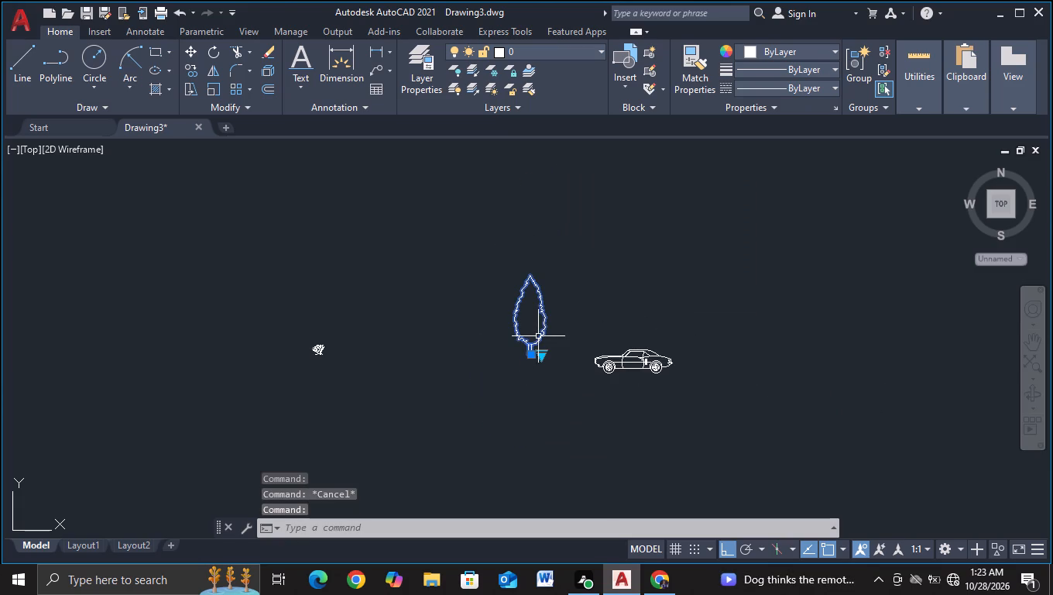
key(m)
click(586, 369)
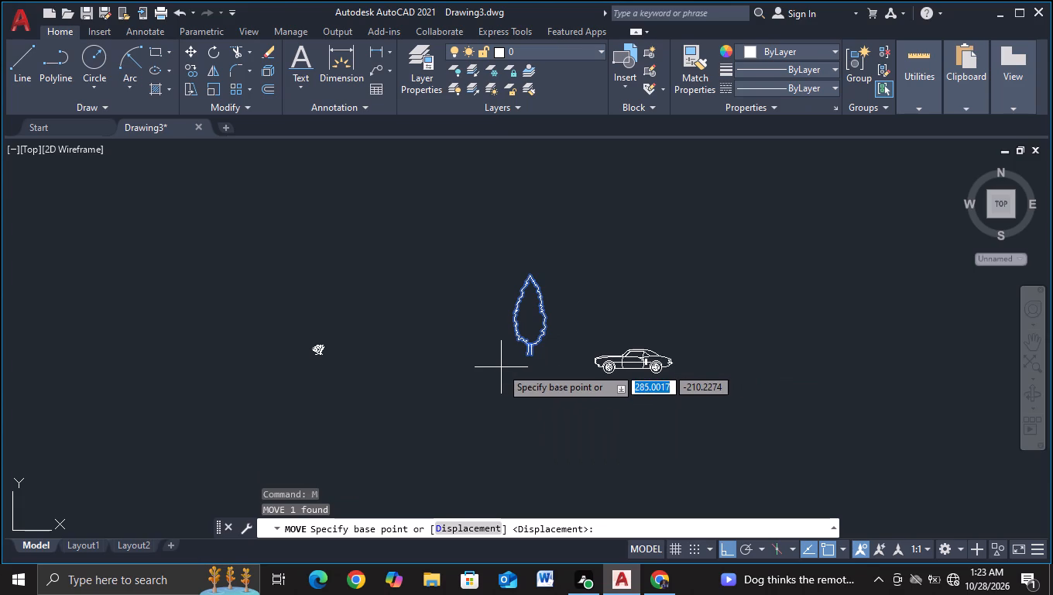
key(F8)
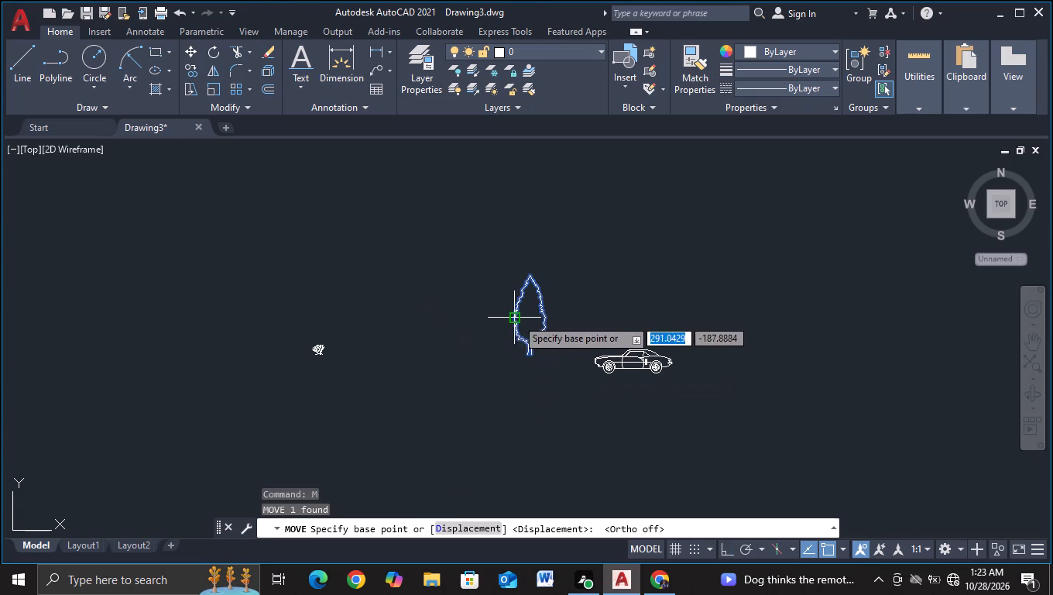
click(517, 318)
middle_drag(391, 270, 561, 576)
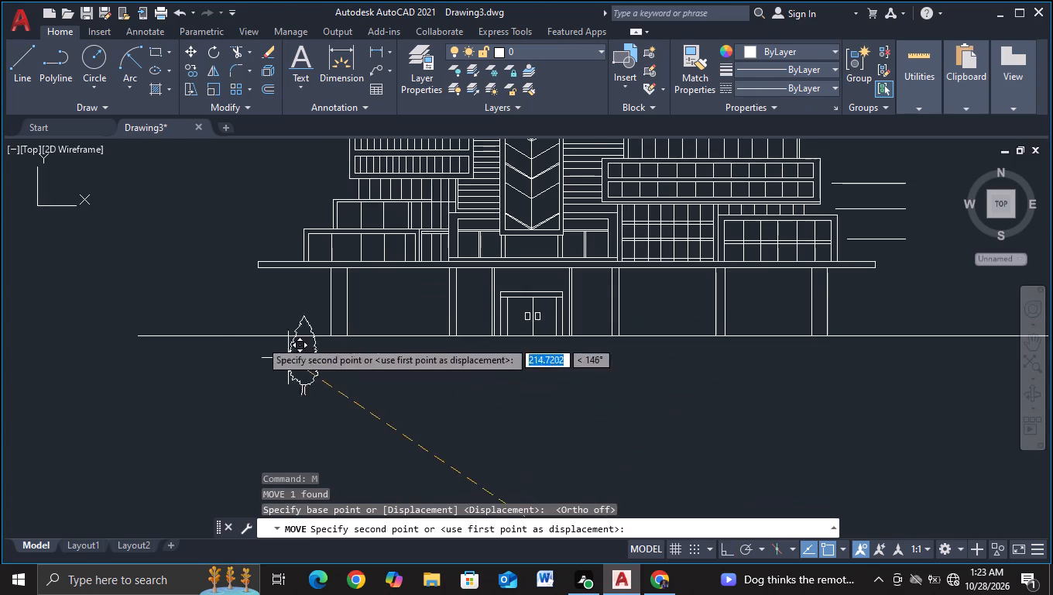
scroll(221, 314, up, 2)
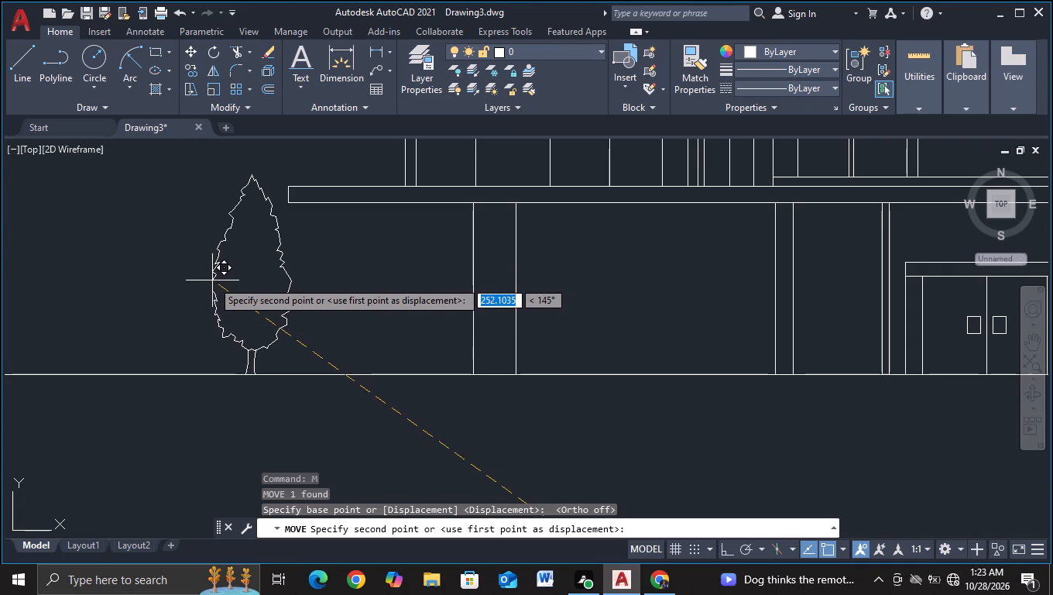
click(212, 280)
Copy the deciduous tree from the ground line to the empty space below it, above the shrub.
scroll(260, 287, down, 1)
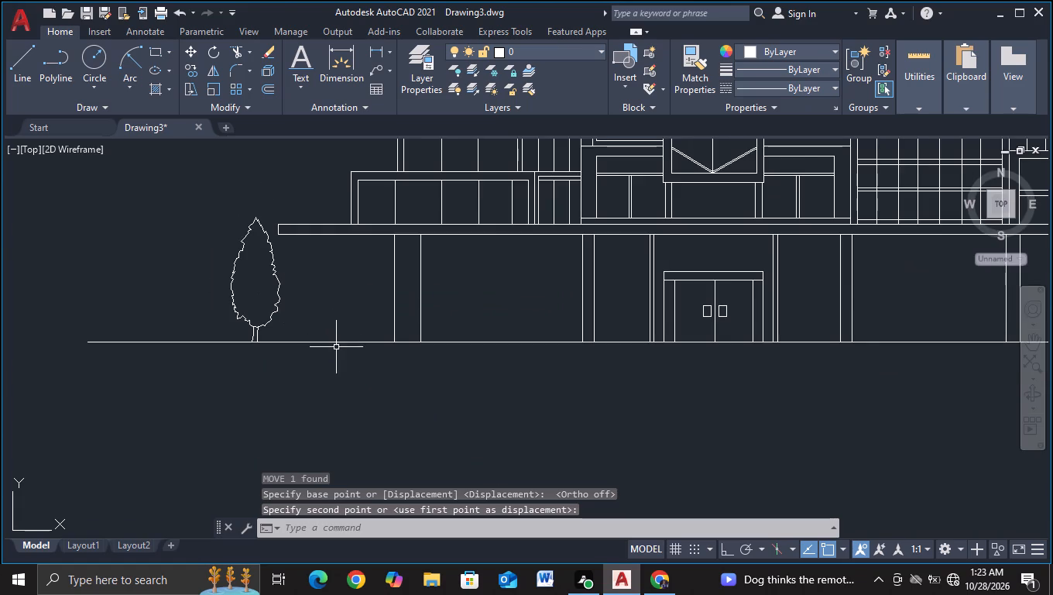
scroll(337, 348, down, 2)
middle_drag(369, 383, 294, 244)
scroll(465, 404, up, 2)
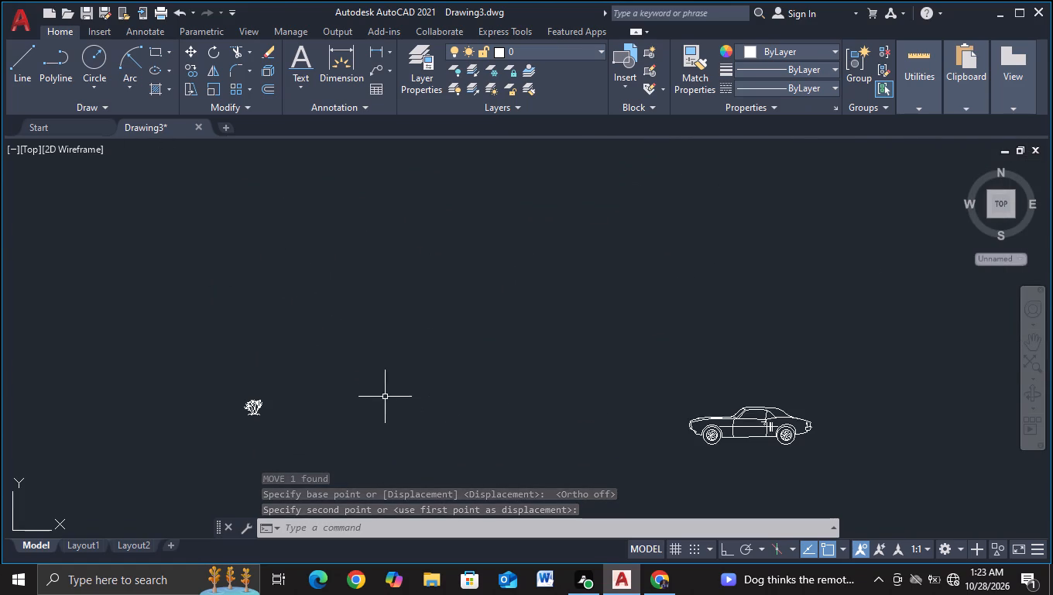
middle_drag(369, 386, 721, 516)
scroll(419, 325, down, 2)
middle_drag(377, 306, 409, 345)
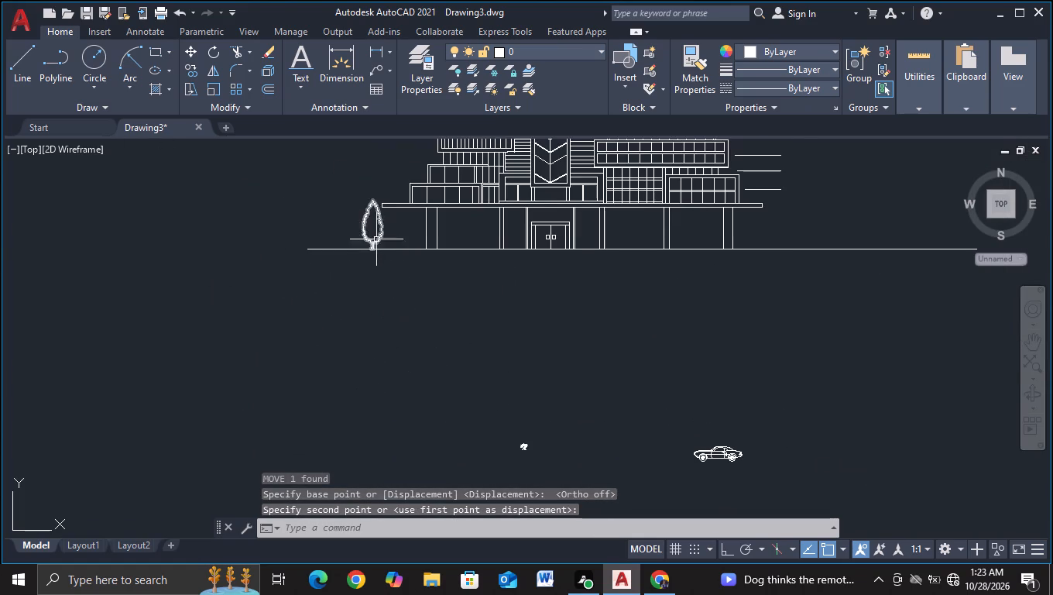
click(378, 233)
key(c)
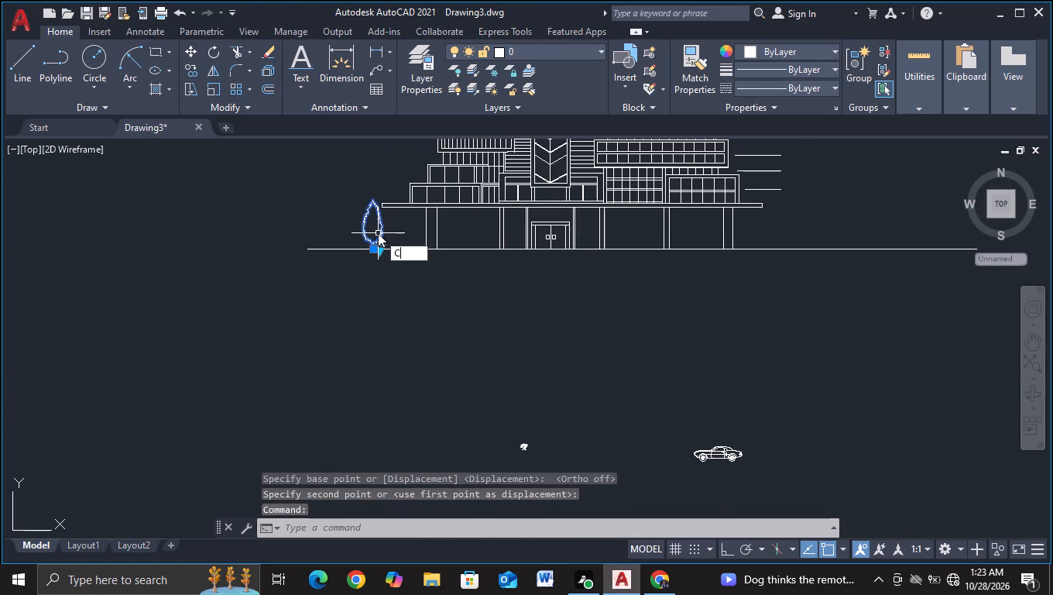
double_click(415, 284)
click(489, 415)
key(Escape)
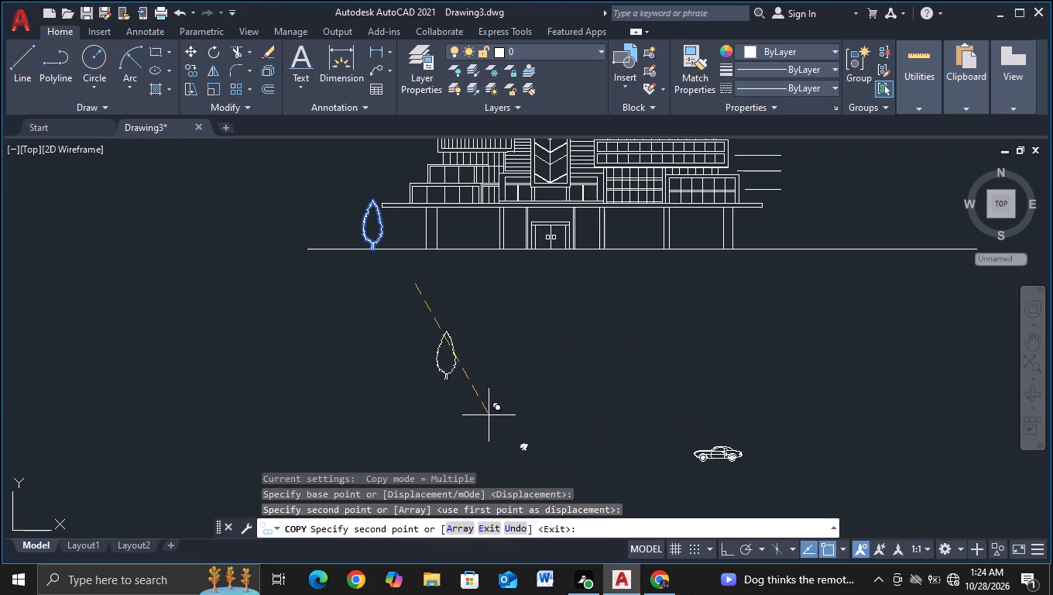
Try Type 2 Deciduous, Type 2 Evergreen and Type 3 Evergreen variants on the copied tree below the ground line, ending on Type 3 Evergreen (Elevation).
click(451, 374)
right_click(451, 374)
key(Escape)
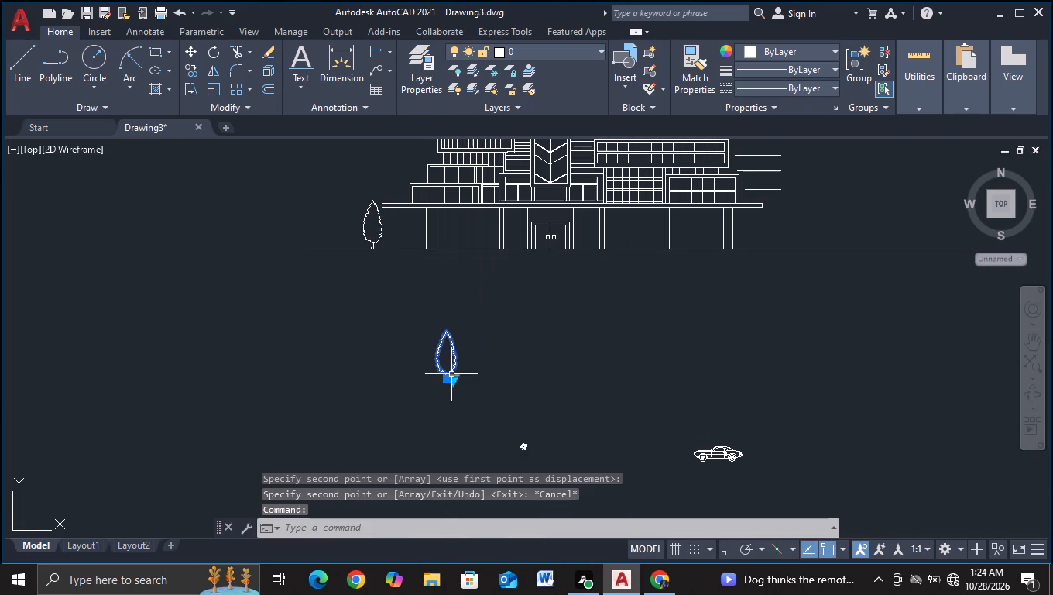
click(453, 379)
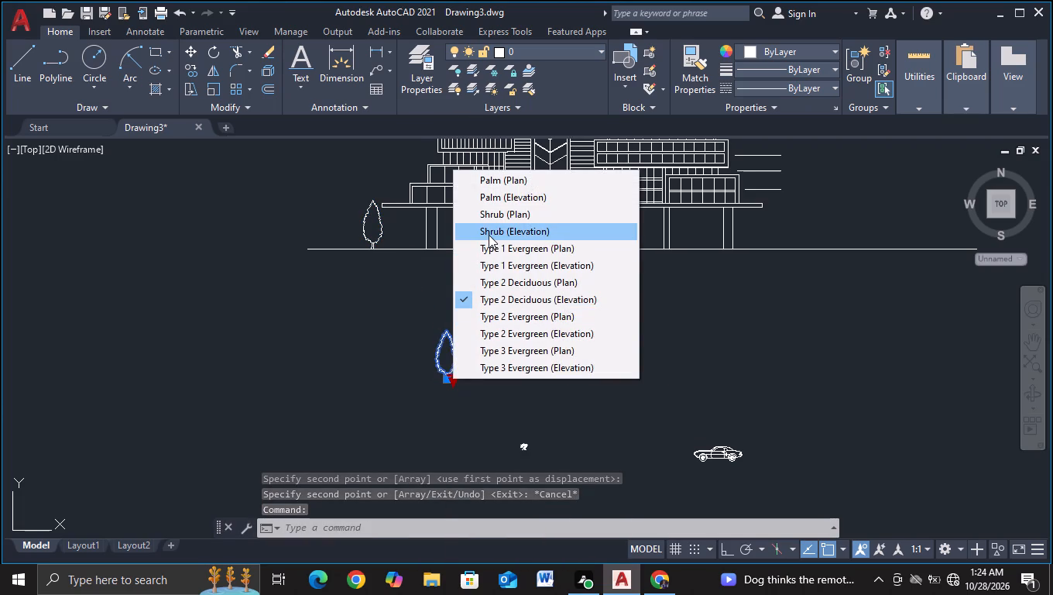
click(493, 280)
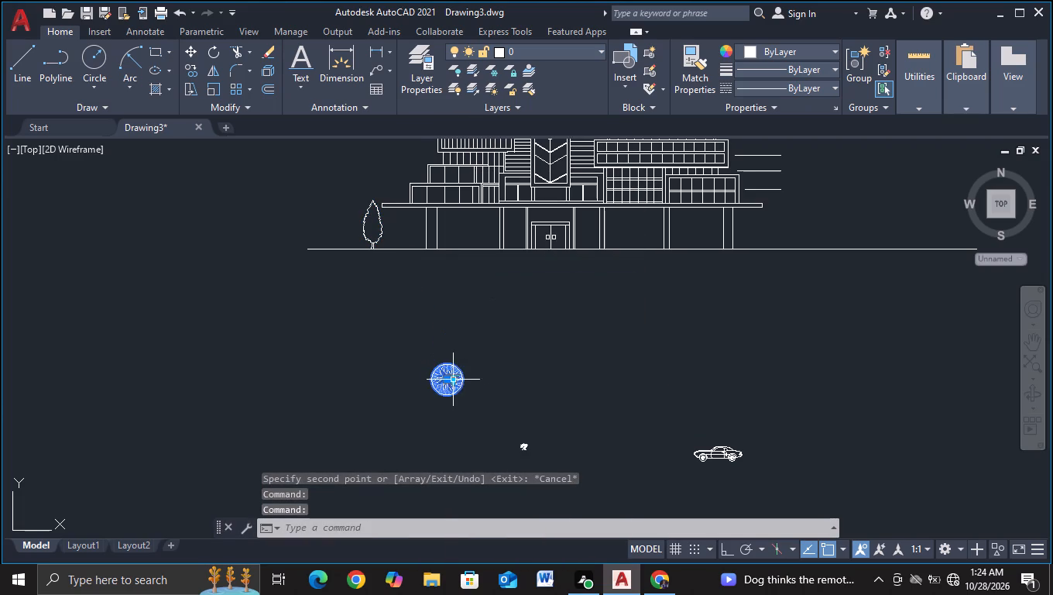
click(453, 380)
click(526, 321)
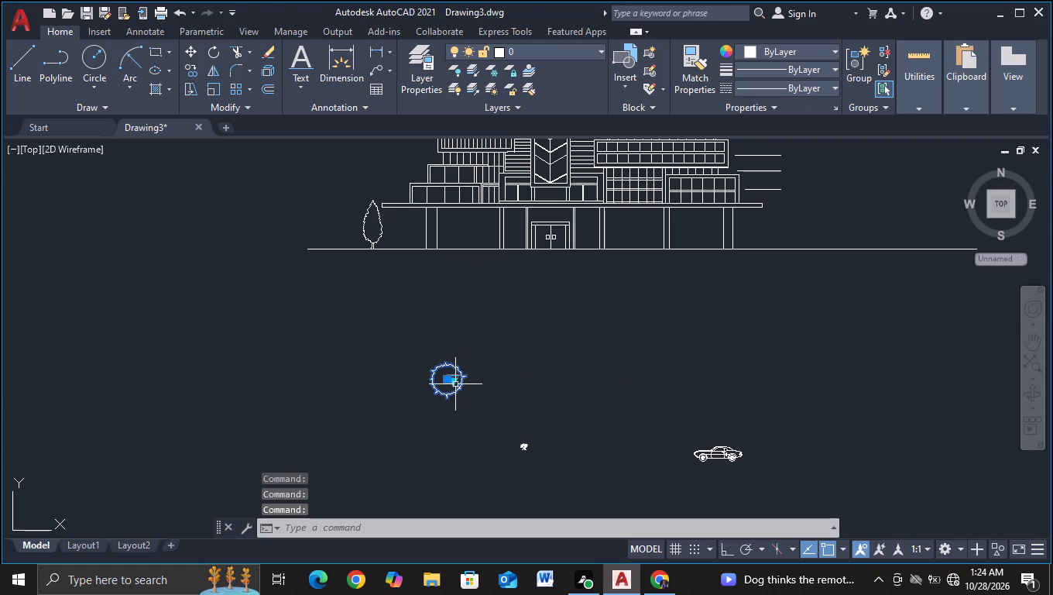
click(453, 381)
click(523, 341)
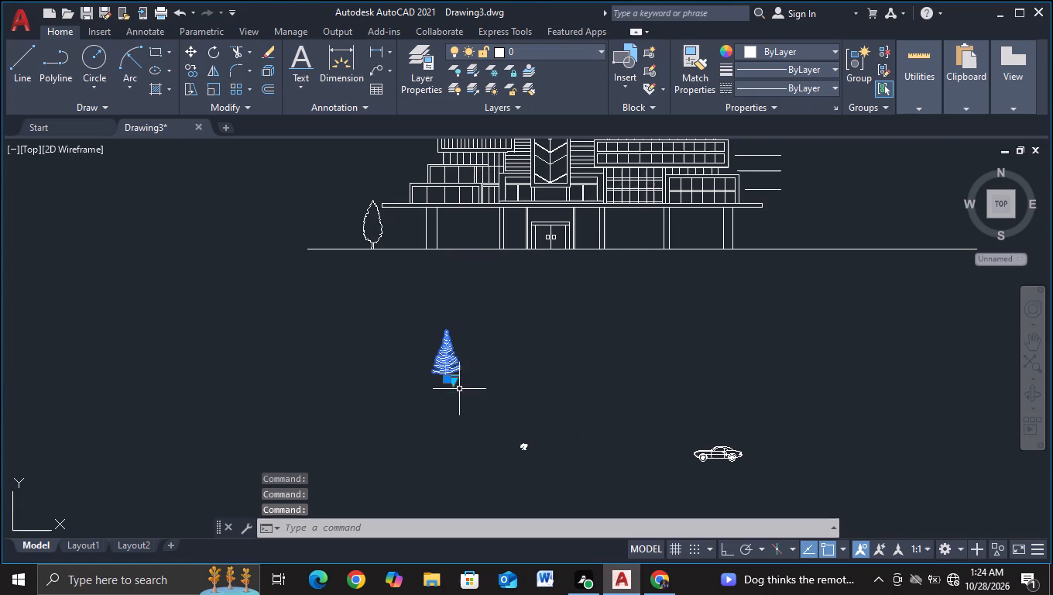
click(453, 380)
click(545, 350)
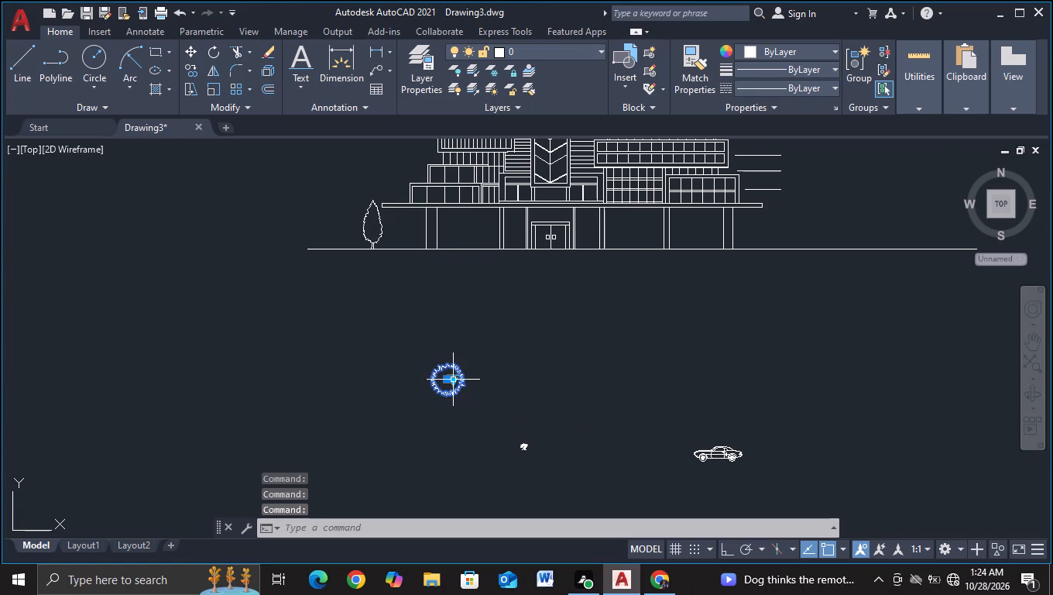
click(455, 379)
click(530, 361)
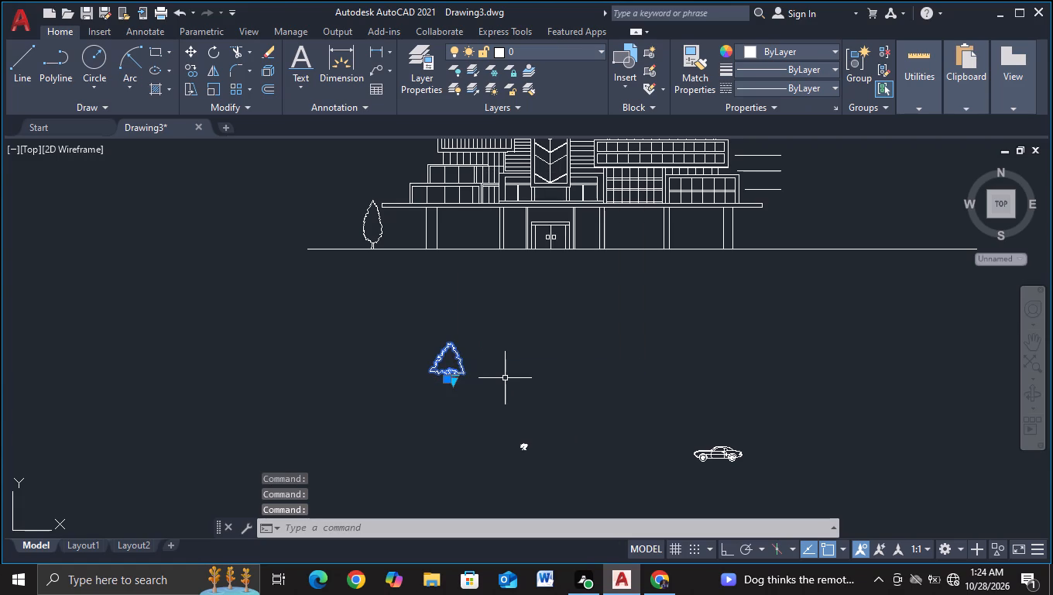
click(502, 378)
key(Escape)
key(Escape)
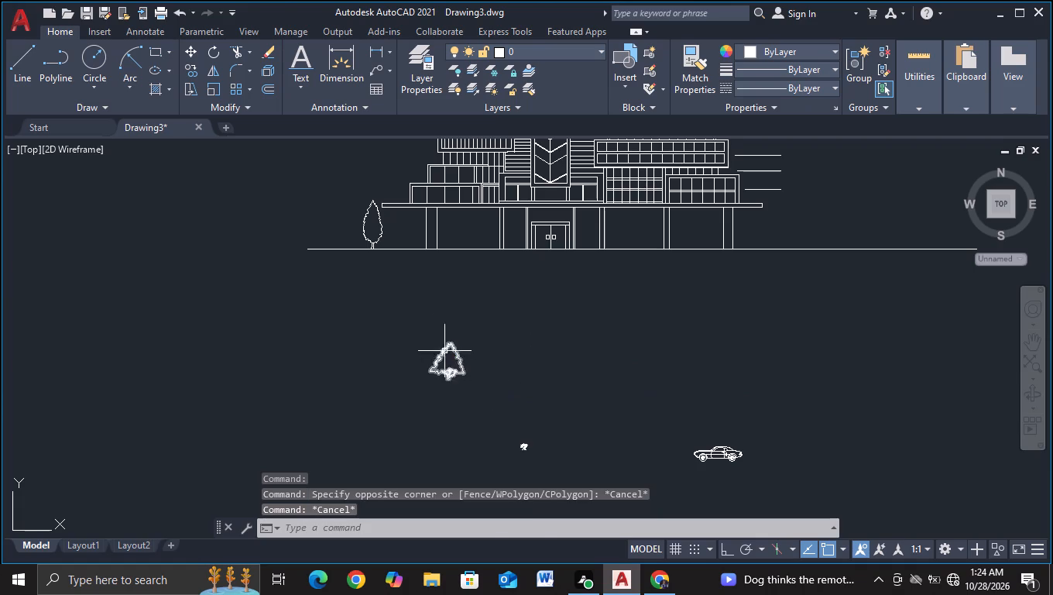
Copy the evergreen tree below the ground line to the empty space just above the original.
click(435, 342)
click(479, 417)
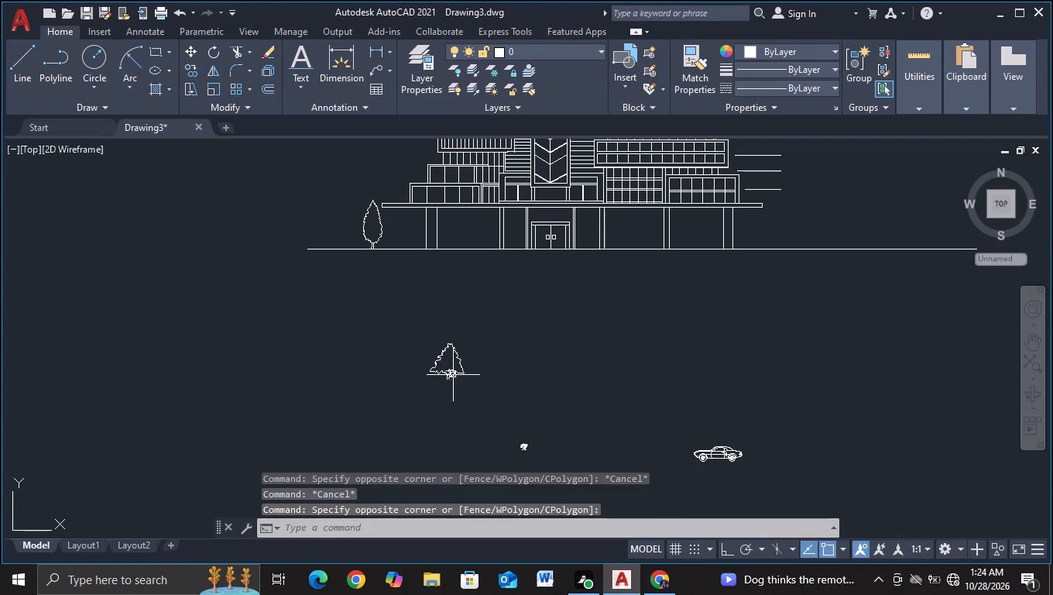
click(453, 374)
key(c)
click(513, 425)
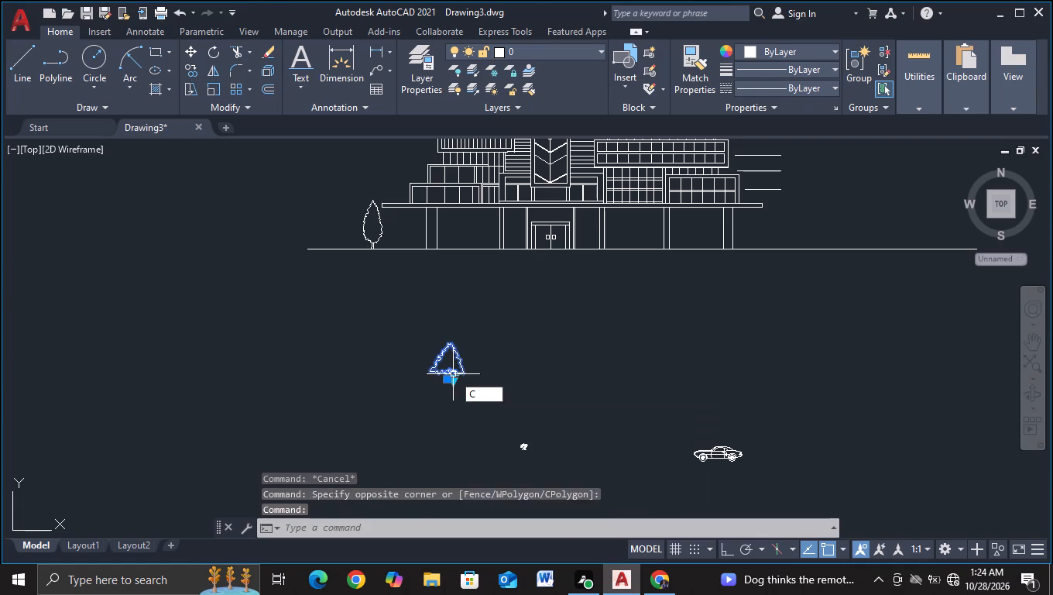
click(505, 415)
scroll(454, 297, up, 2)
click(525, 439)
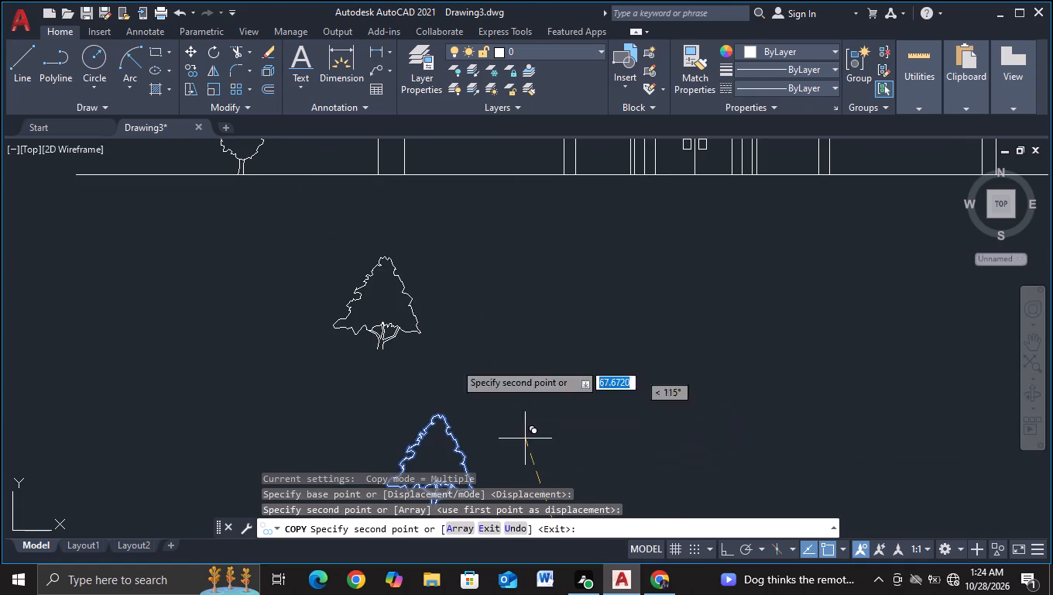
key(Escape)
Scale the upper evergreen tree down by a factor of about 0.52.
click(314, 242)
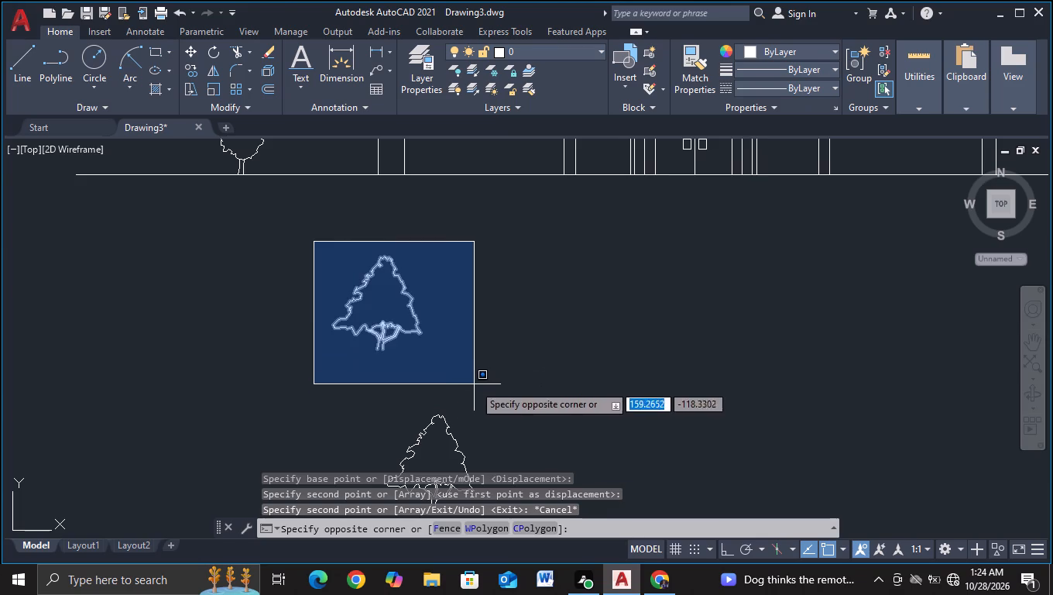
click(474, 384)
key(s)
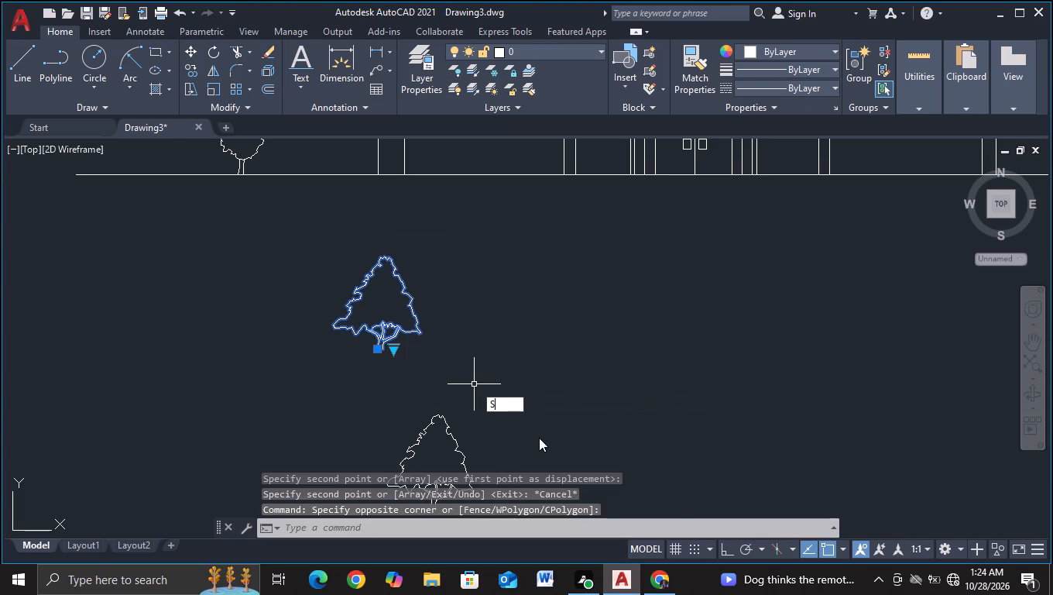
click(539, 438)
click(521, 397)
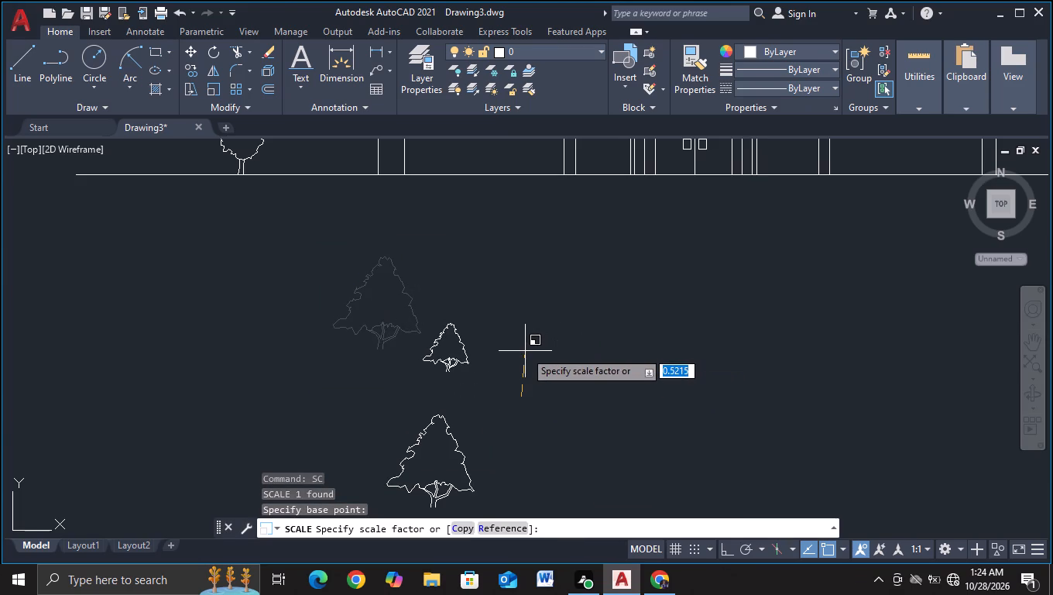
click(525, 351)
Place two side-by-side copies of the small evergreen on the ground line, between the deciduous tree and the first canopy column.
click(403, 307)
click(520, 401)
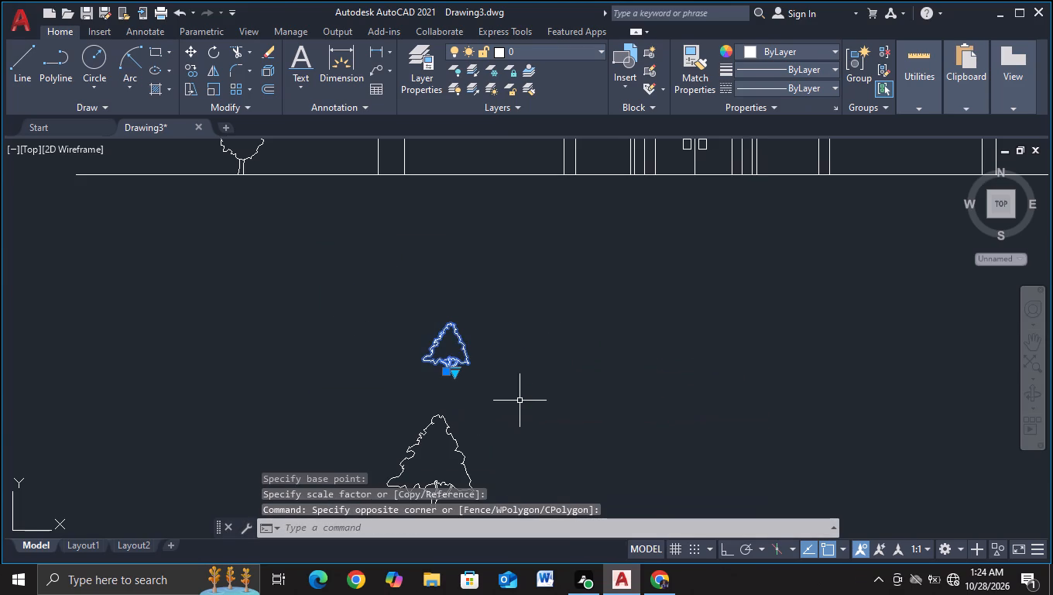
key(c)
click(570, 449)
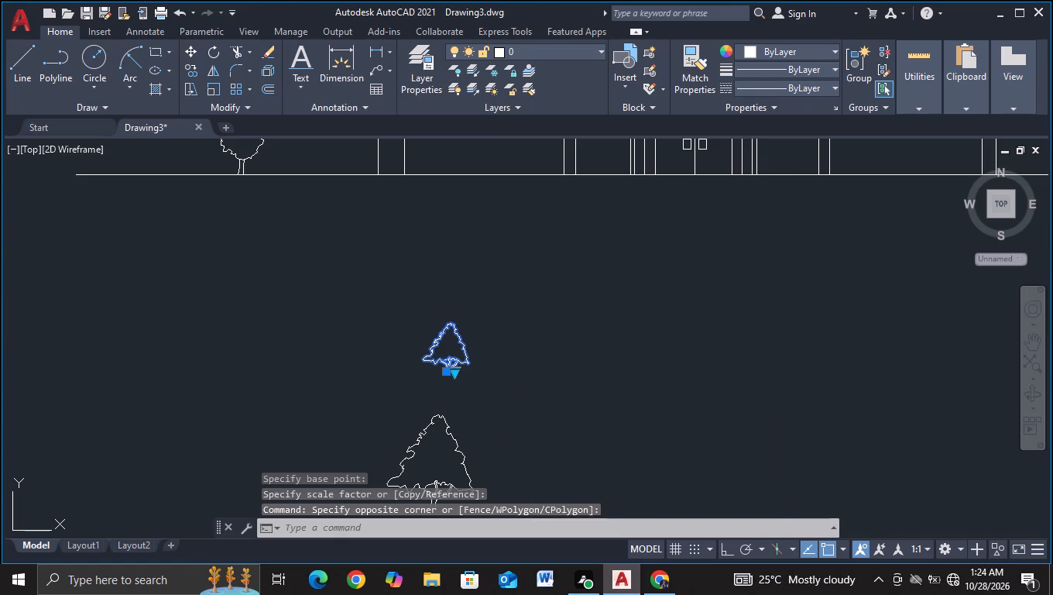
click(538, 409)
middle_drag(424, 266, 571, 459)
scroll(554, 444, up, 2)
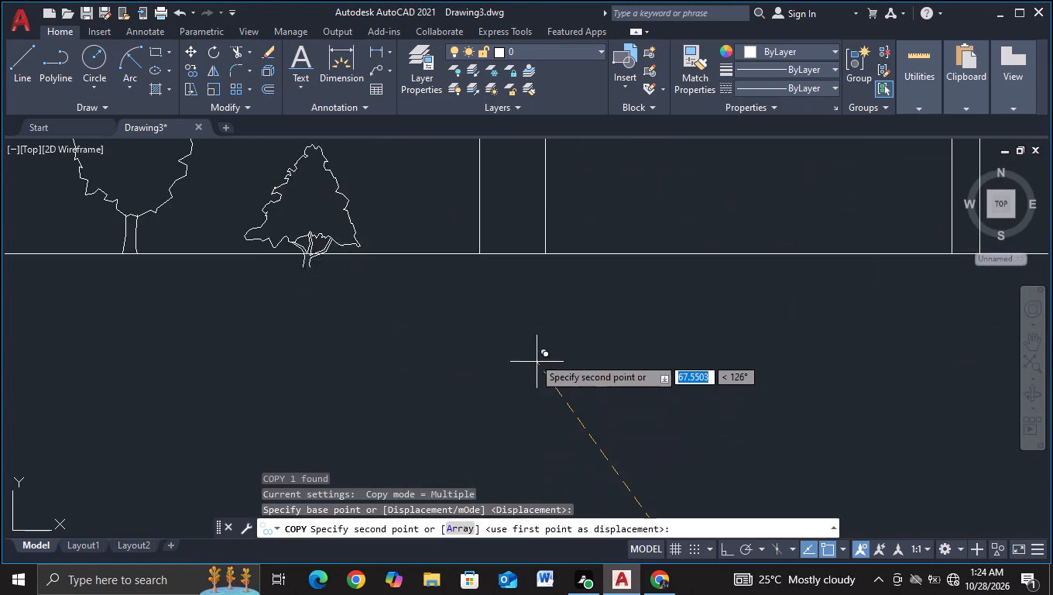
click(485, 347)
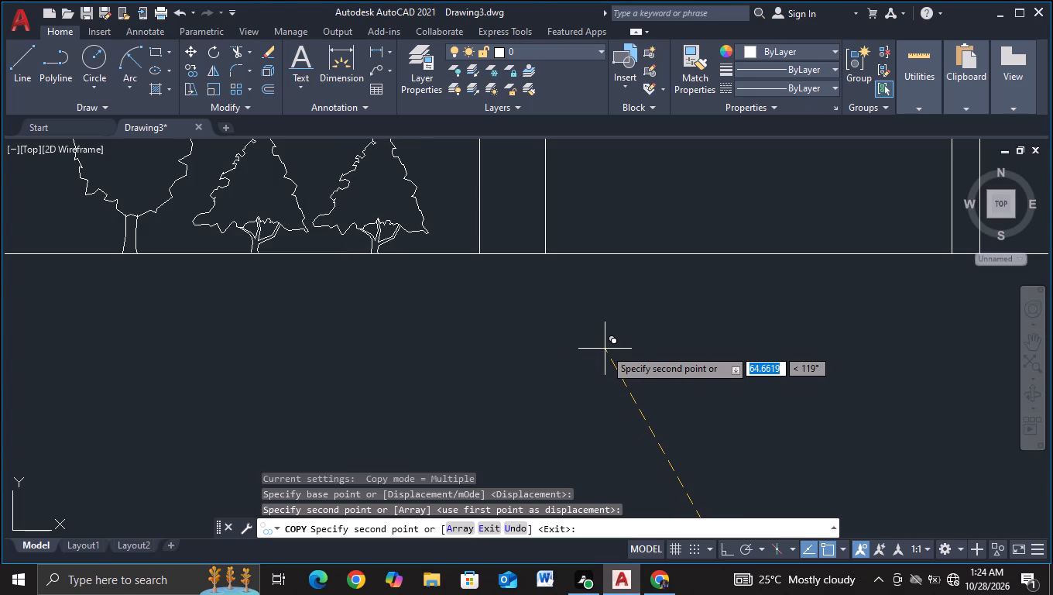
click(605, 349)
key(Escape)
Copy the shrub from beside the car to the empty area outside the building's left side, level with its middle floors.
scroll(605, 349, down, 2)
middle_drag(612, 363, 606, 373)
scroll(612, 363, down, 1)
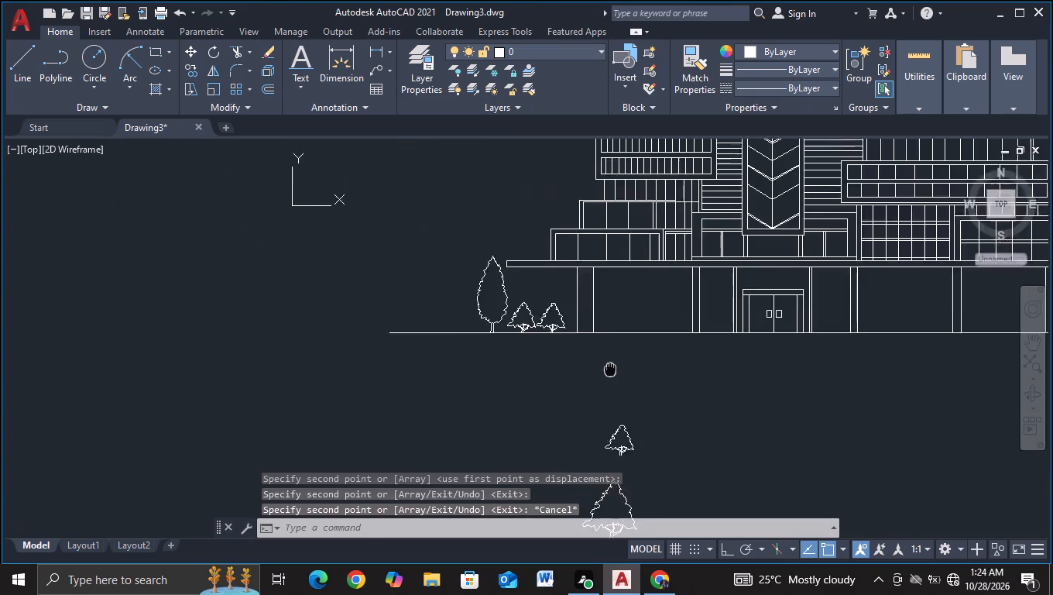
middle_drag(606, 373, 384, 392)
scroll(384, 392, down, 2)
middle_drag(463, 397, 403, 214)
scroll(449, 344, up, 2)
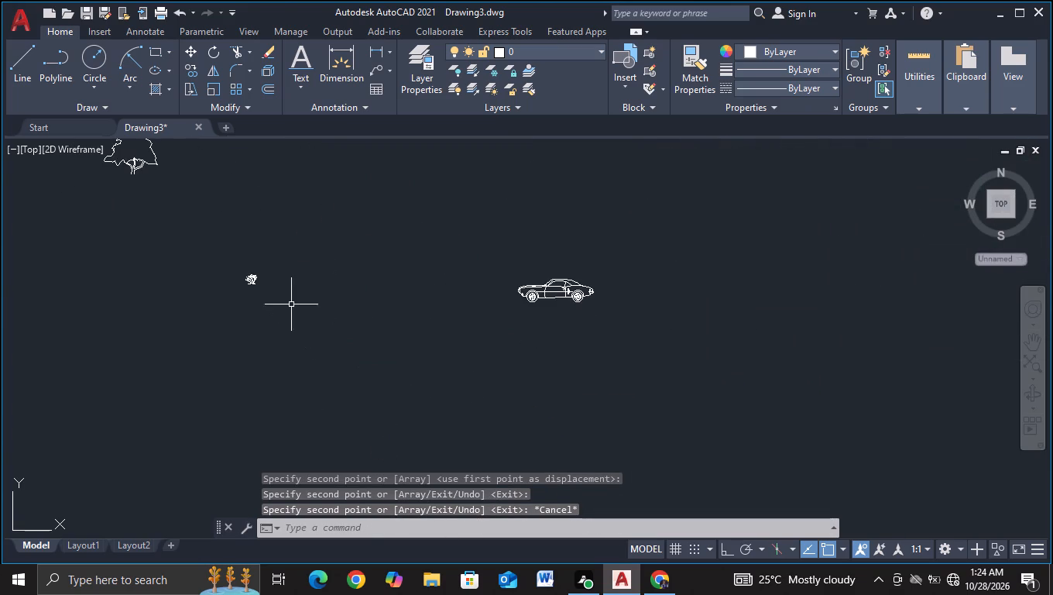
click(251, 280)
key(c)
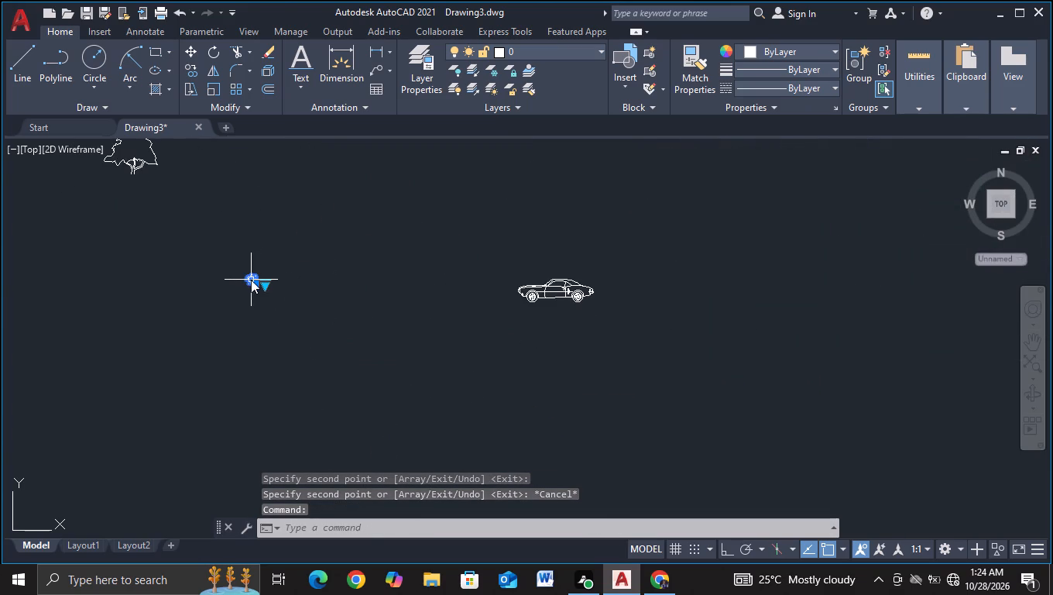
click(332, 325)
drag(328, 321, 338, 304)
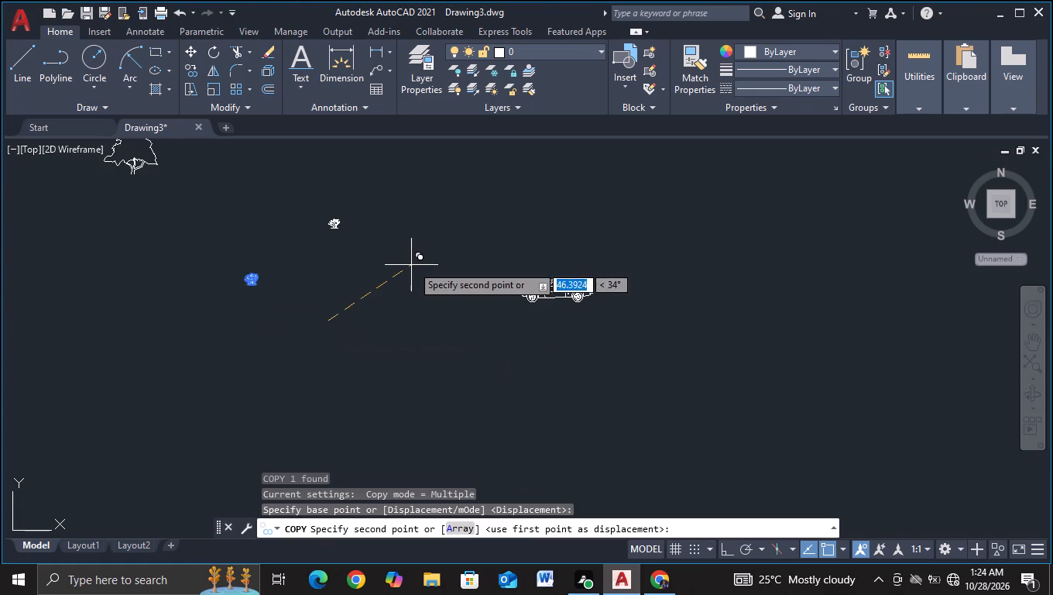
scroll(426, 280, down, 1)
middle_drag(429, 287, 573, 459)
middle_drag(527, 377, 587, 415)
middle_drag(408, 260, 472, 373)
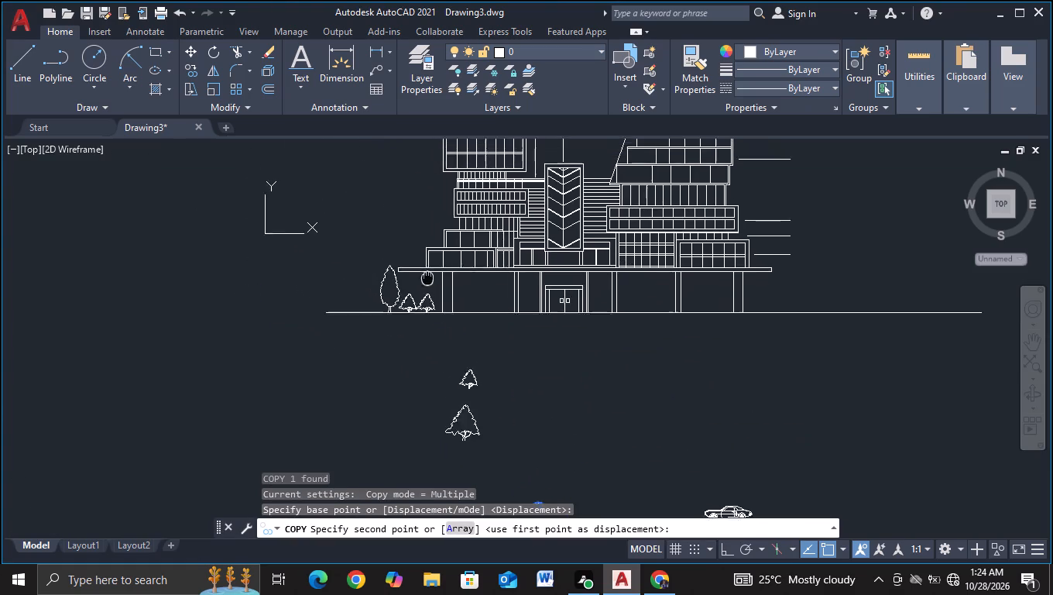
middle_drag(472, 373, 503, 441)
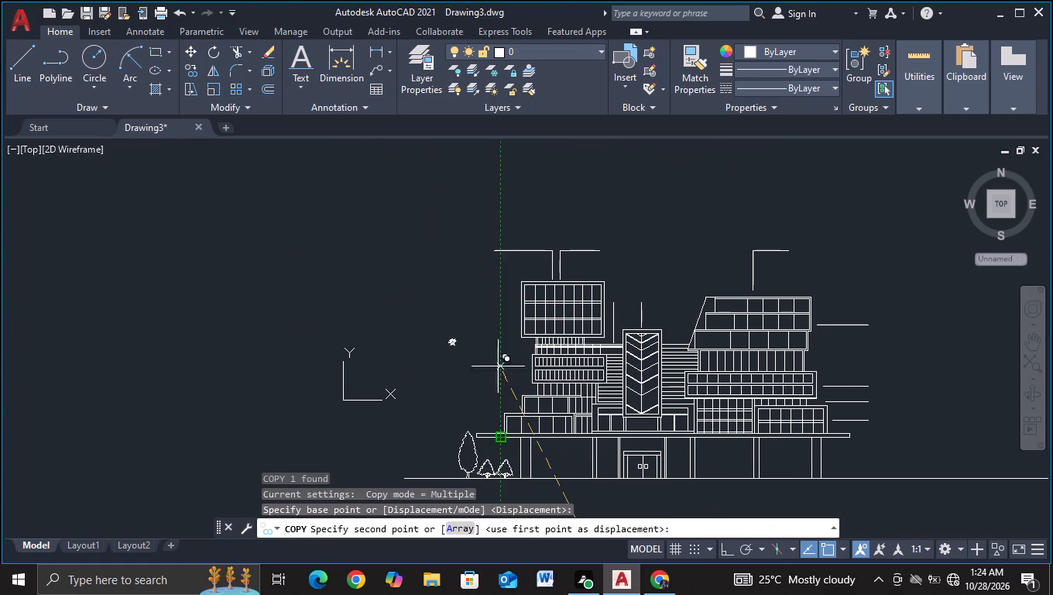
click(474, 364)
key(Escape)
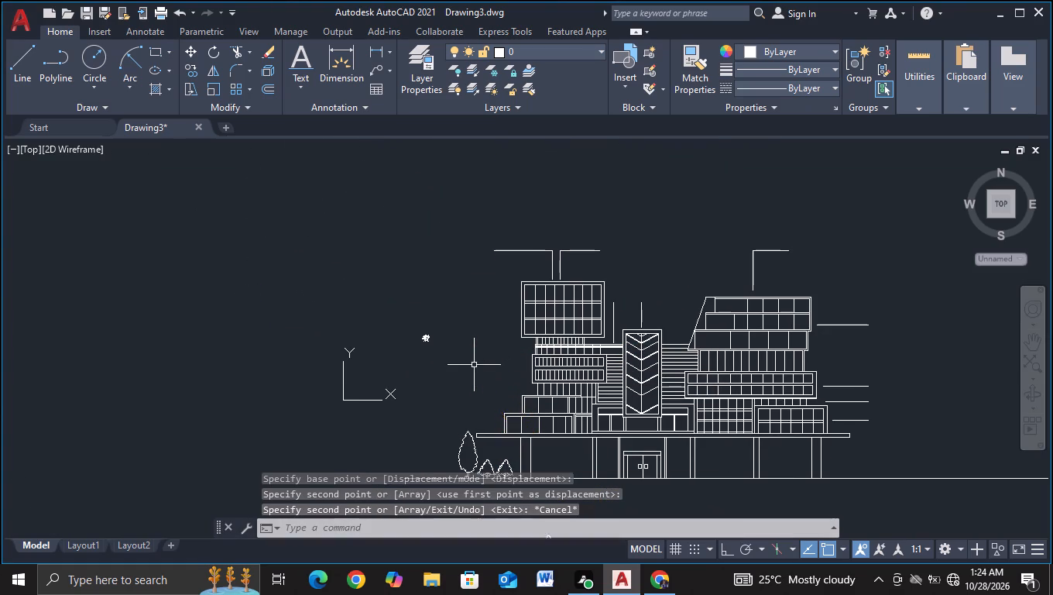
Erase the two leftover evergreen trees and the original shrub below the ground line.
scroll(477, 373, down, 2)
middle_drag(476, 387, 441, 231)
scroll(457, 315, up, 2)
click(451, 205)
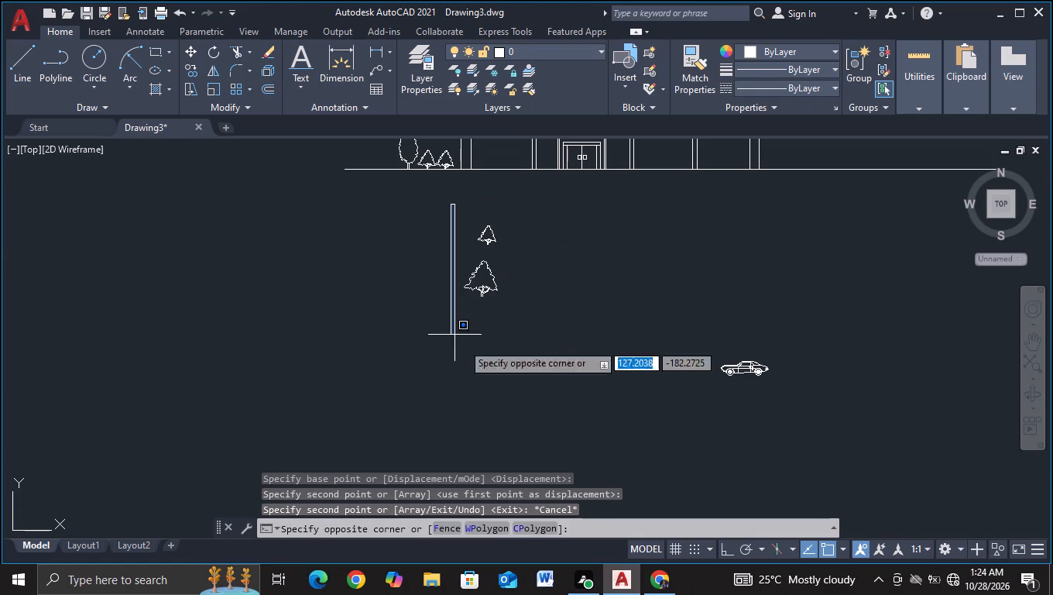
click(579, 427)
key(Delete)
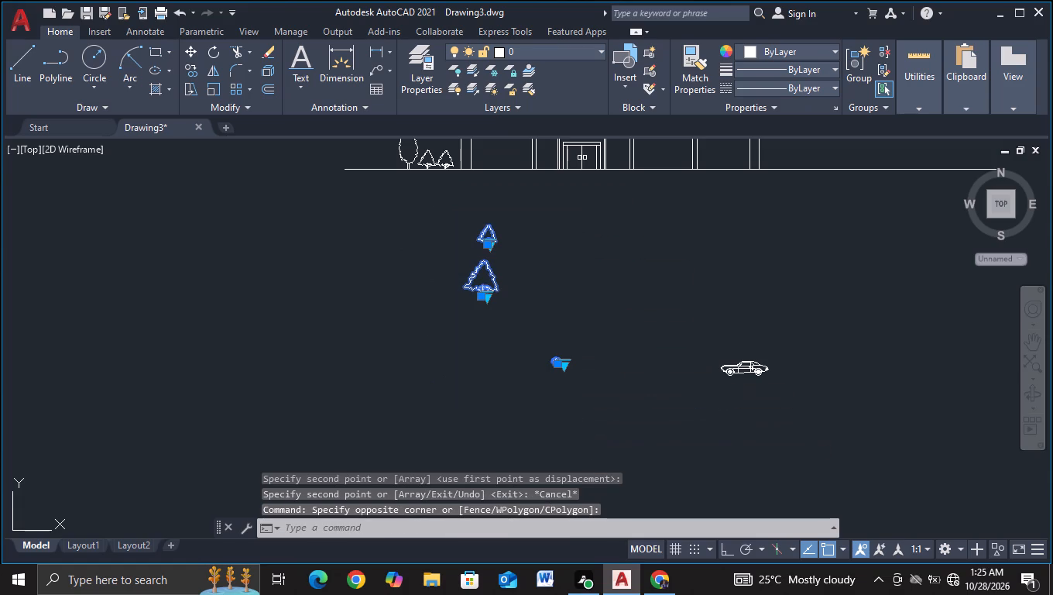
Copy the side-view sports car to the empty space just below the ground line, near the building's entrance.
middle_drag(713, 408, 311, 404)
click(339, 367)
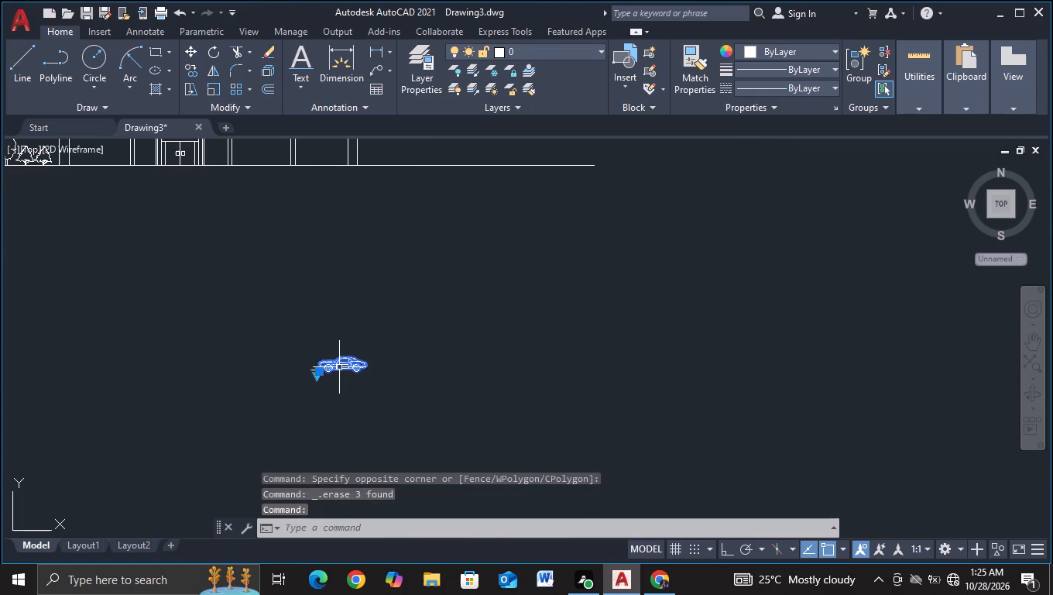
key(Escape)
click(304, 335)
click(416, 425)
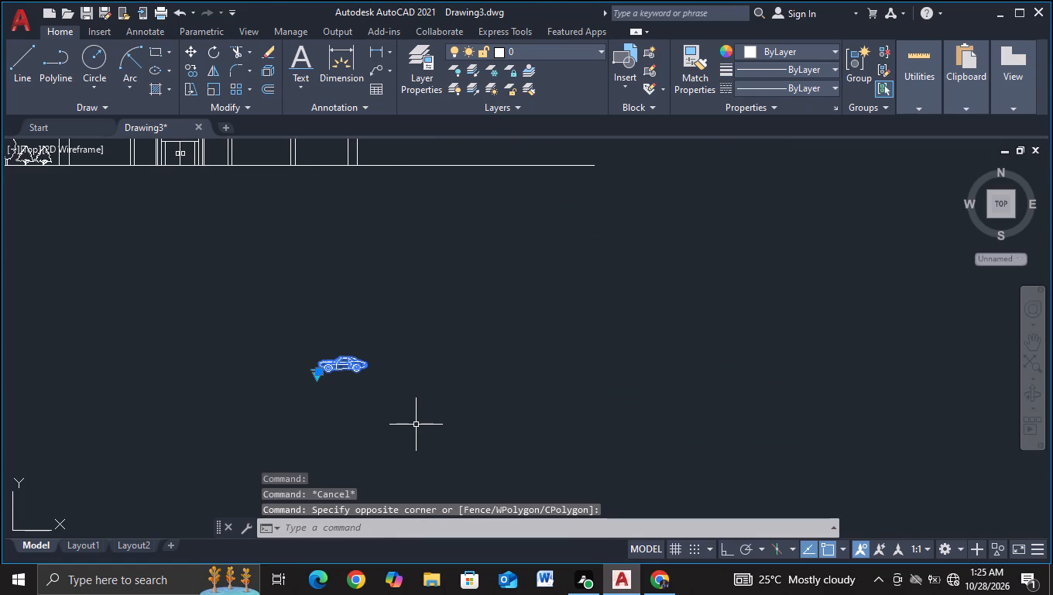
key(c)
click(478, 474)
drag(474, 472, 468, 458)
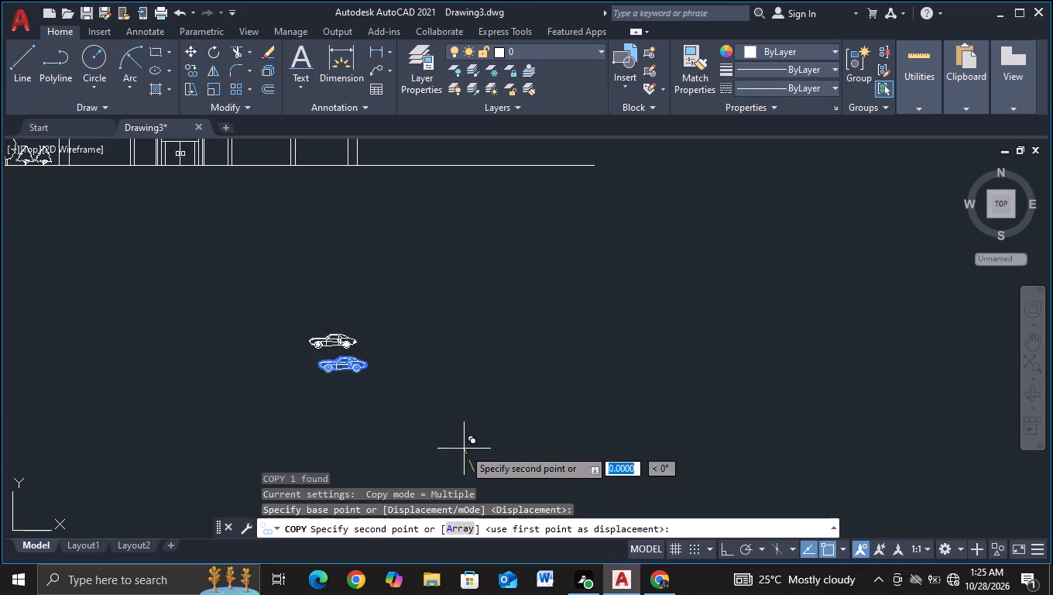
middle_drag(398, 295, 671, 422)
scroll(649, 393, up, 1)
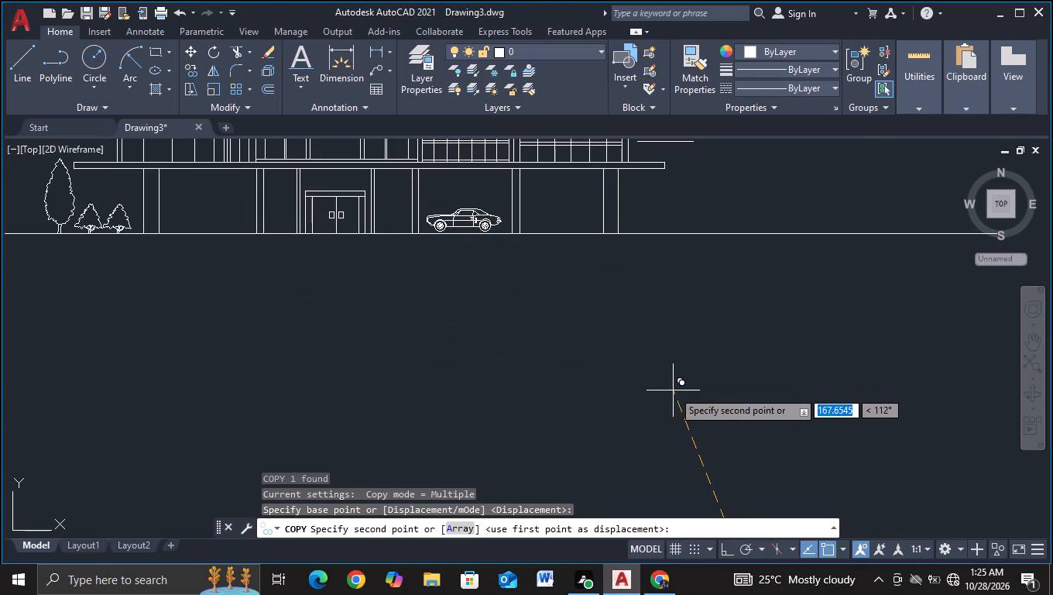
click(642, 467)
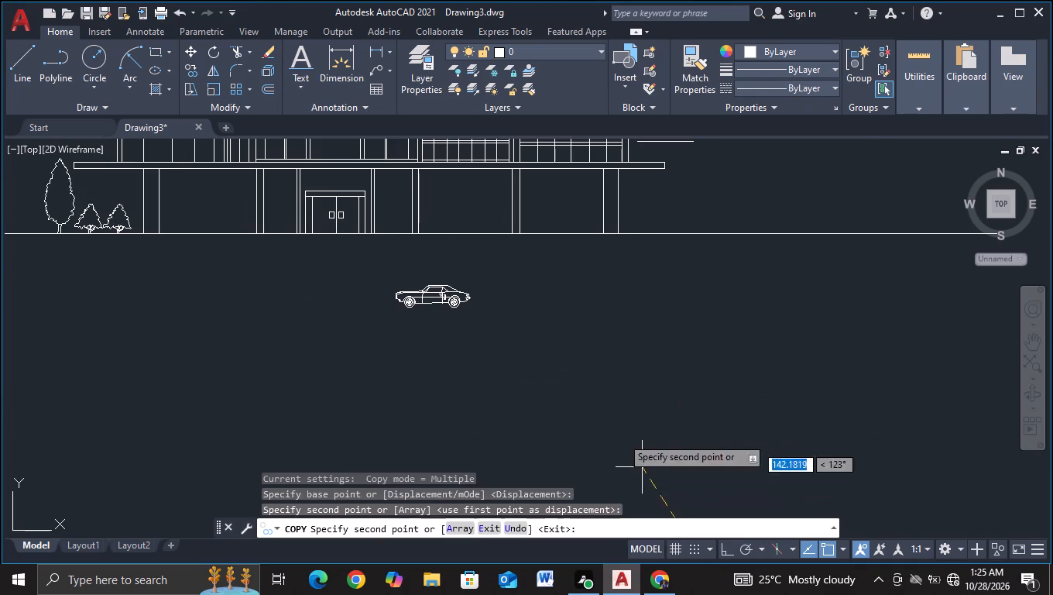
key(Escape)
Set the copied car block to the Sedan (Front) variant.
click(452, 301)
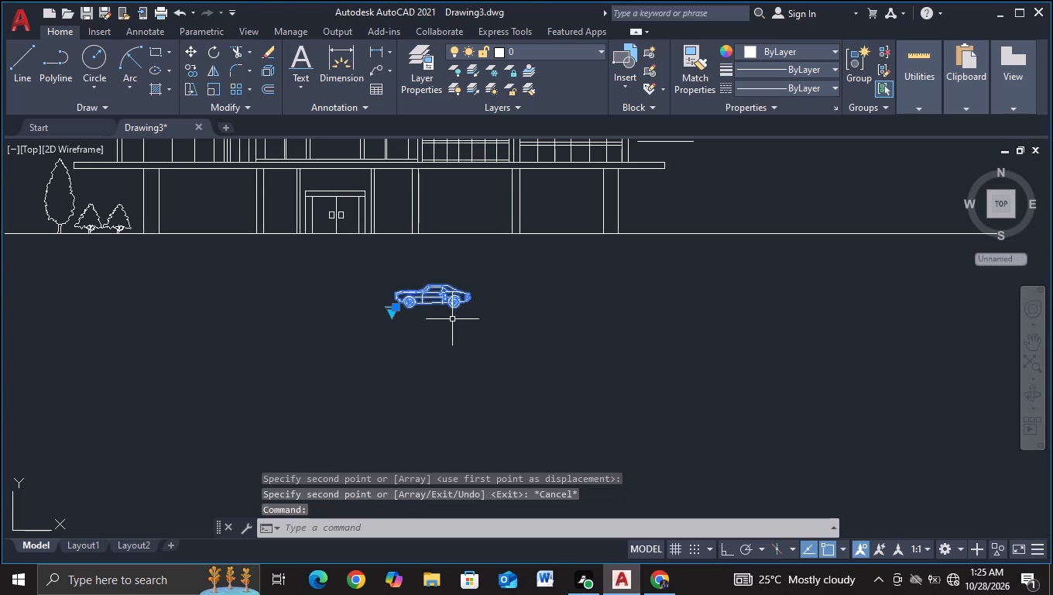
click(395, 312)
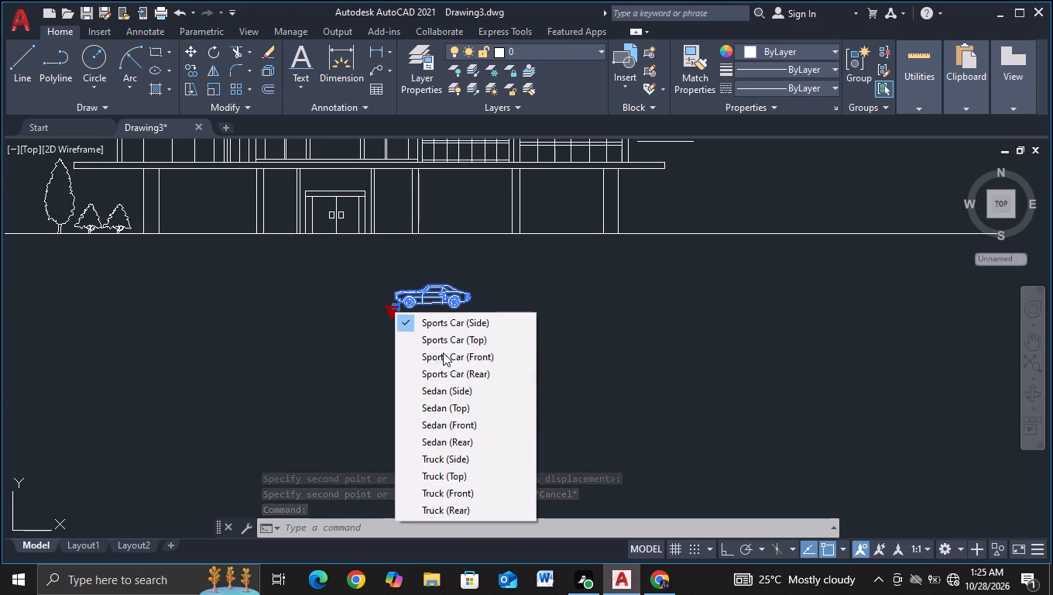
click(468, 422)
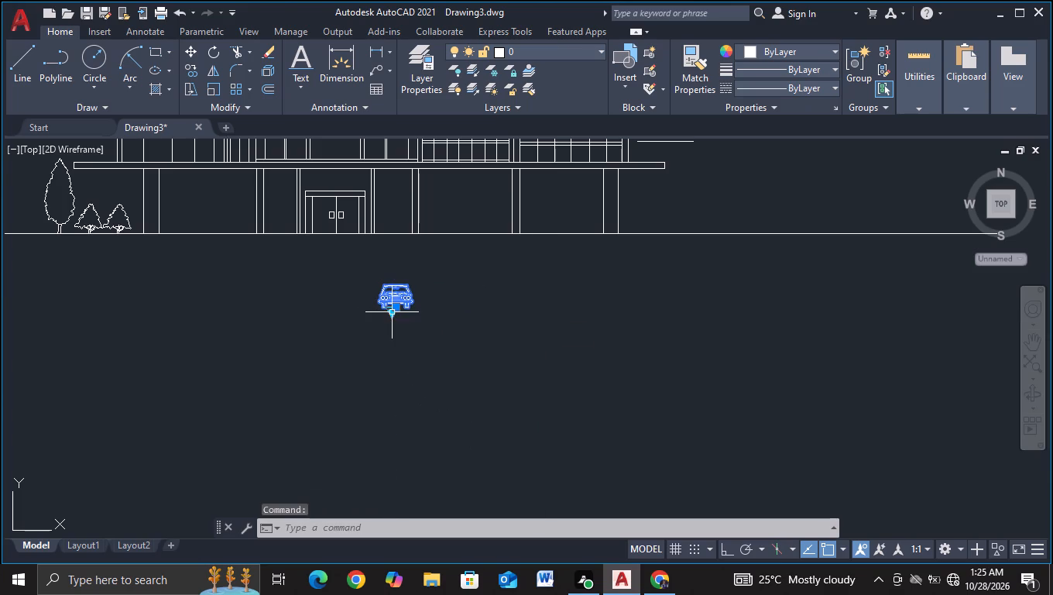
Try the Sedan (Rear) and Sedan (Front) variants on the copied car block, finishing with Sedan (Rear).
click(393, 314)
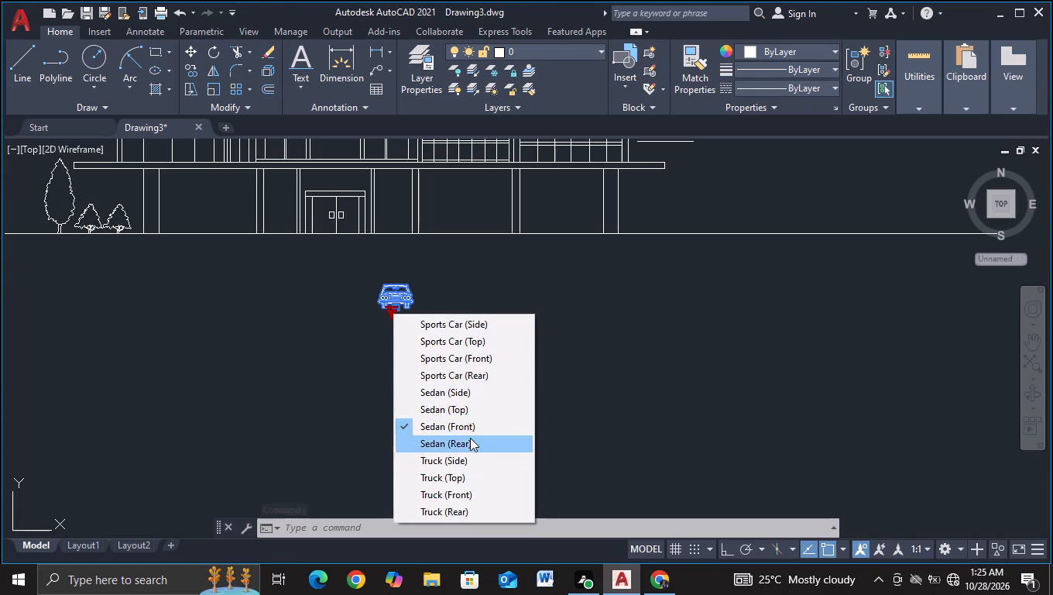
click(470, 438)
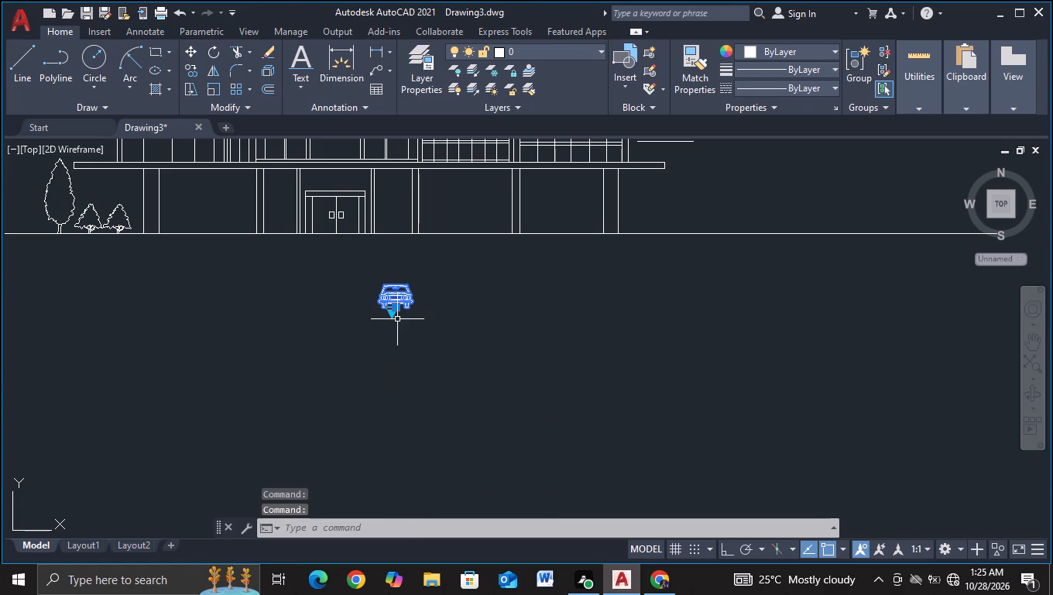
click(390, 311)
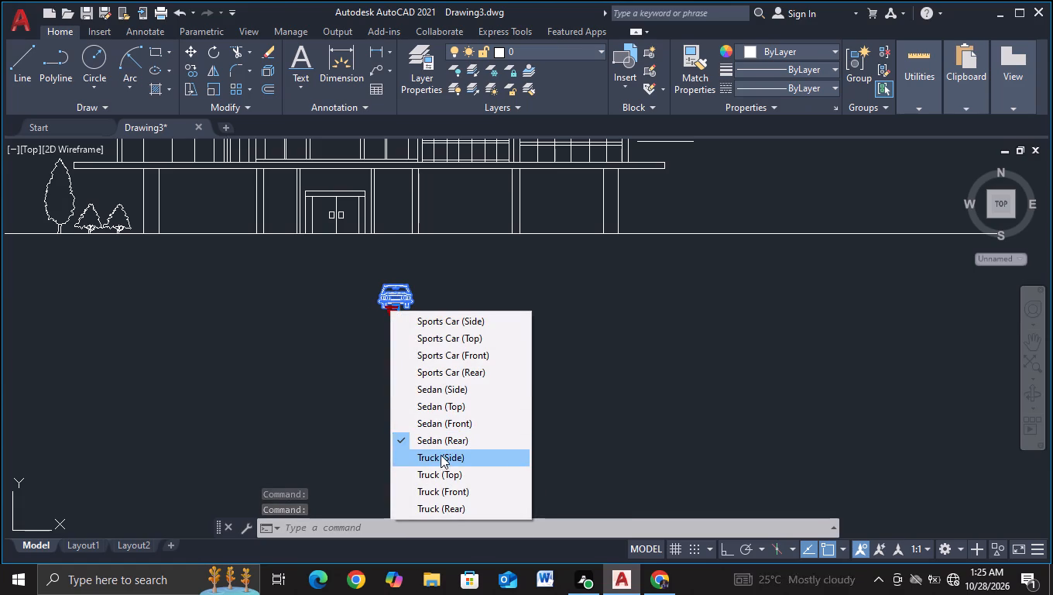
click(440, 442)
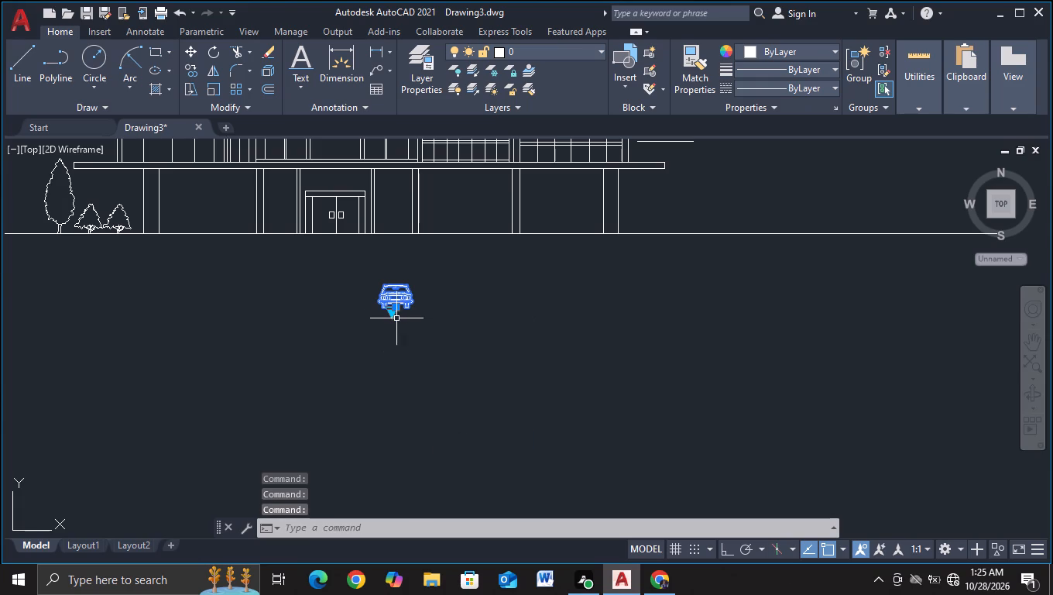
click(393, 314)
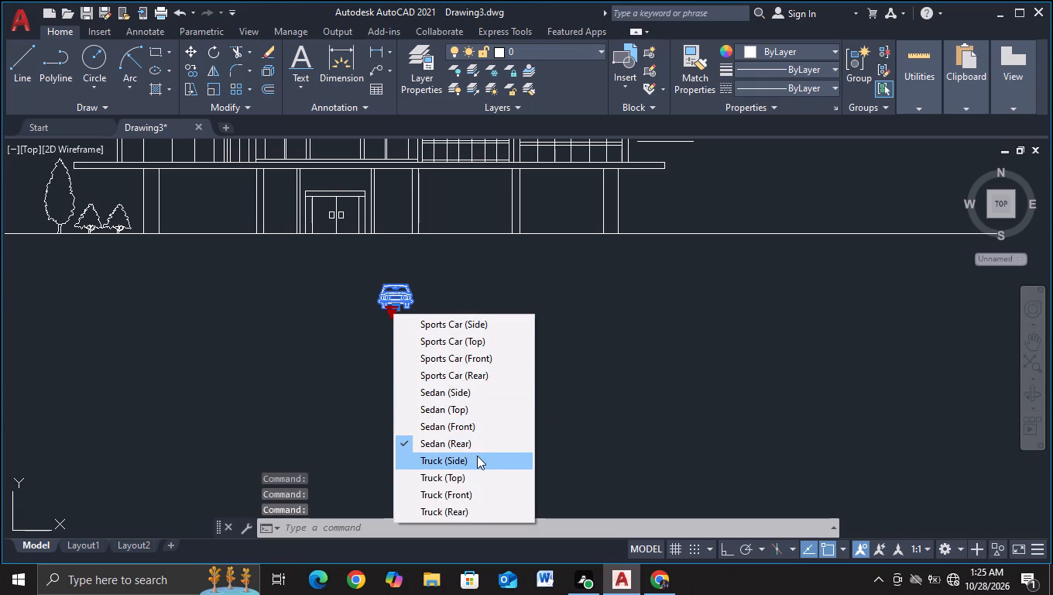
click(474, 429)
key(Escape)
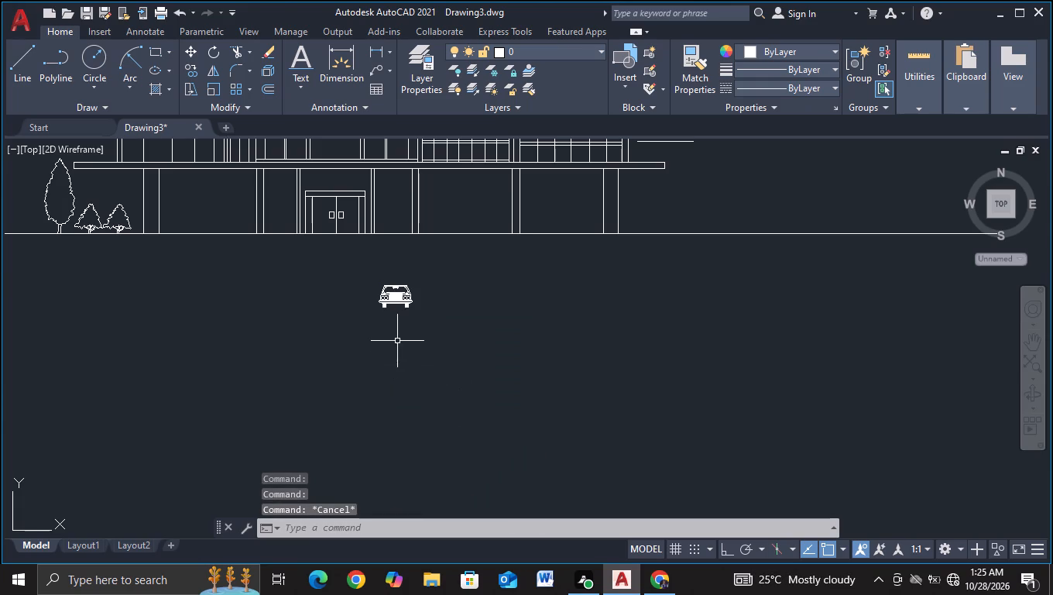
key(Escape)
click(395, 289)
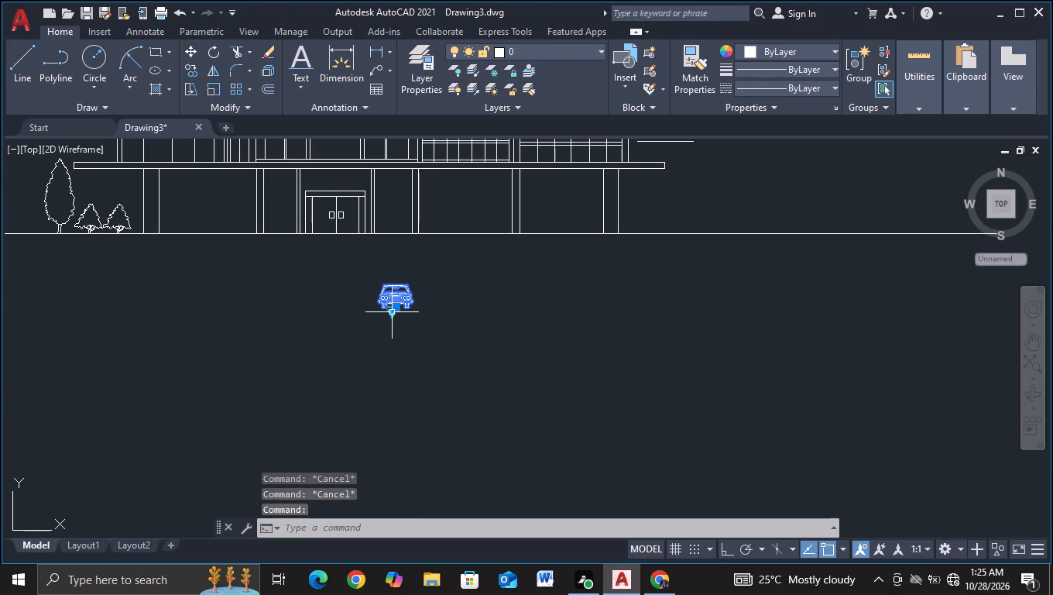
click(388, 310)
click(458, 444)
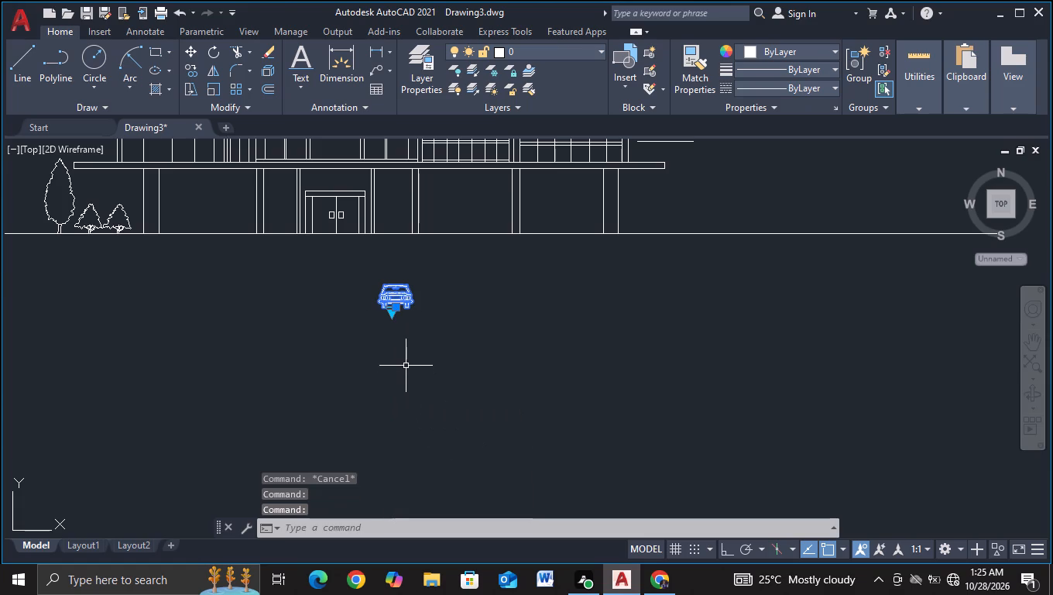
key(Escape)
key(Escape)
Copy the rear-view sedan to a free spot diagonally below and to the right of it.
click(377, 278)
click(416, 323)
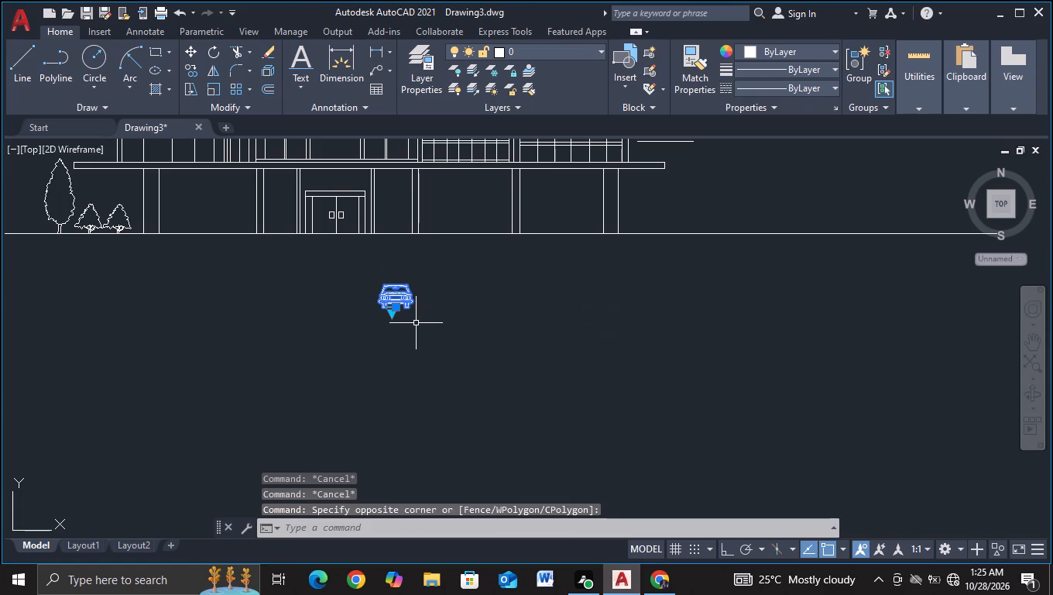
key(c)
double_click(466, 369)
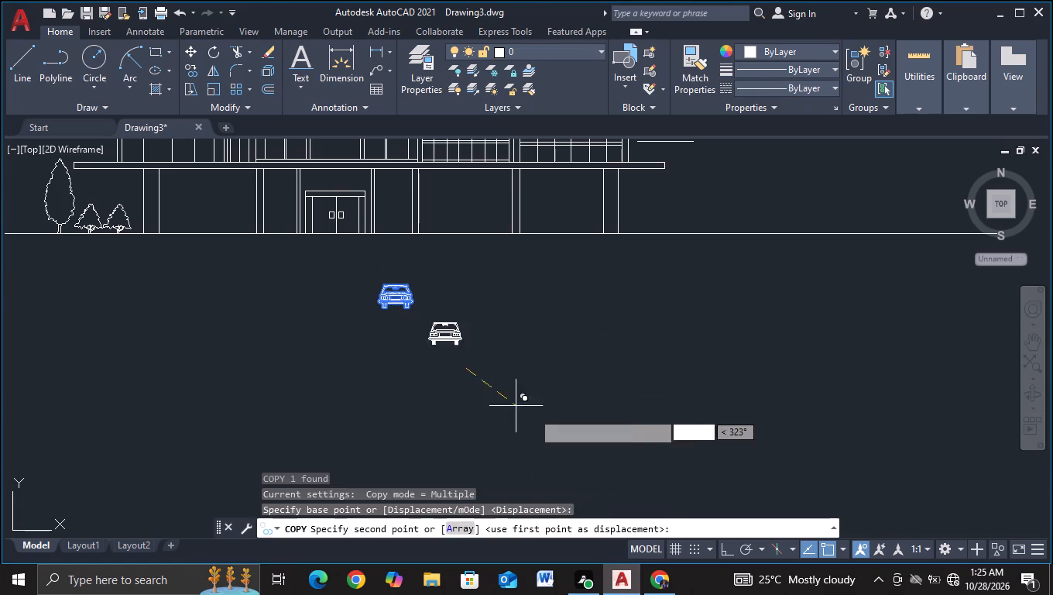
click(537, 414)
key(Escape)
Set the new car copy to the Sports Car (Rear) variant.
click(477, 340)
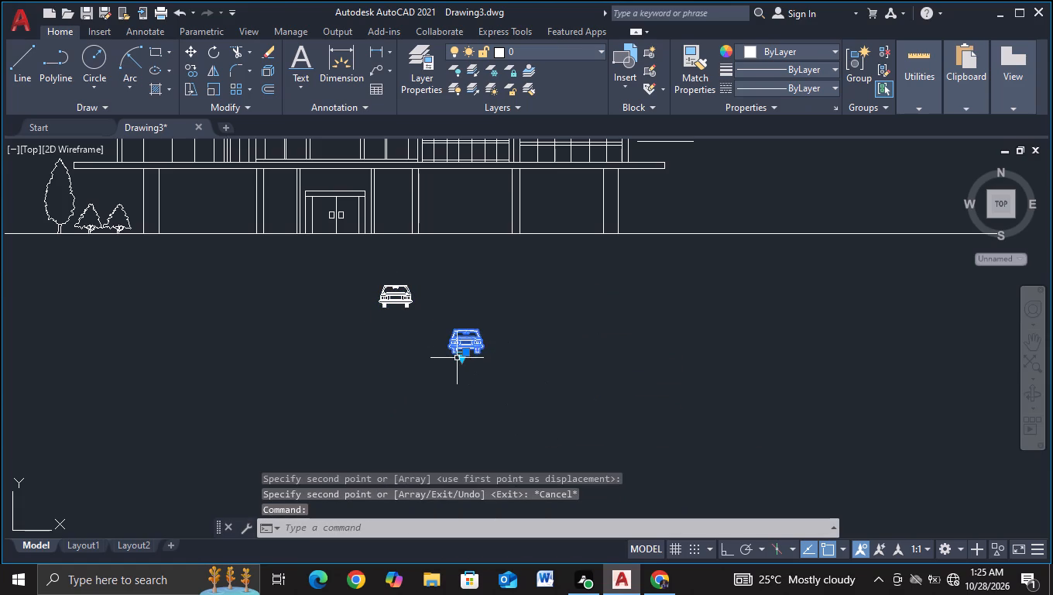
click(459, 358)
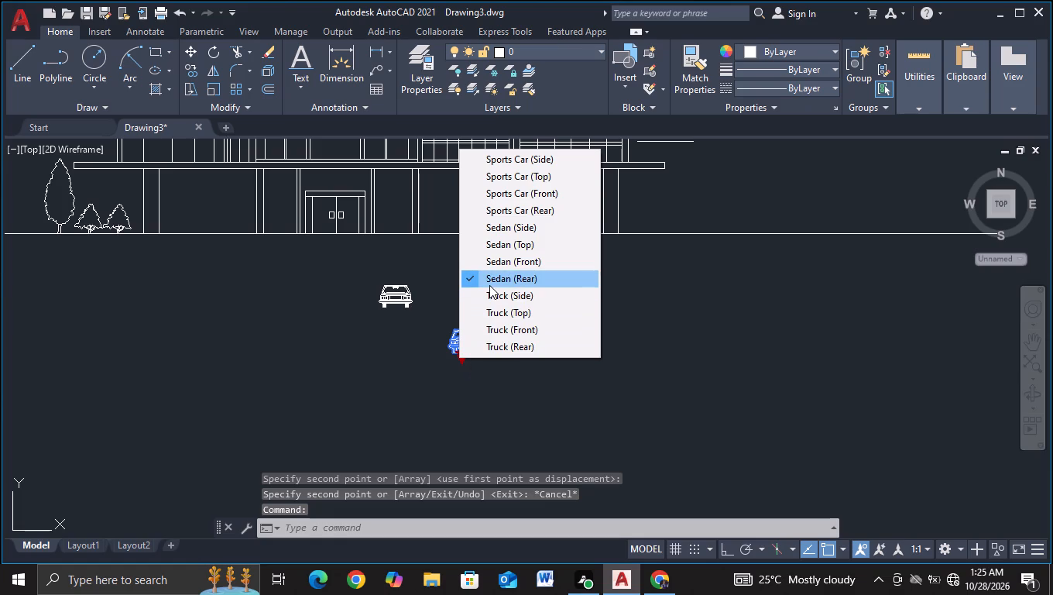
click(500, 213)
key(Escape)
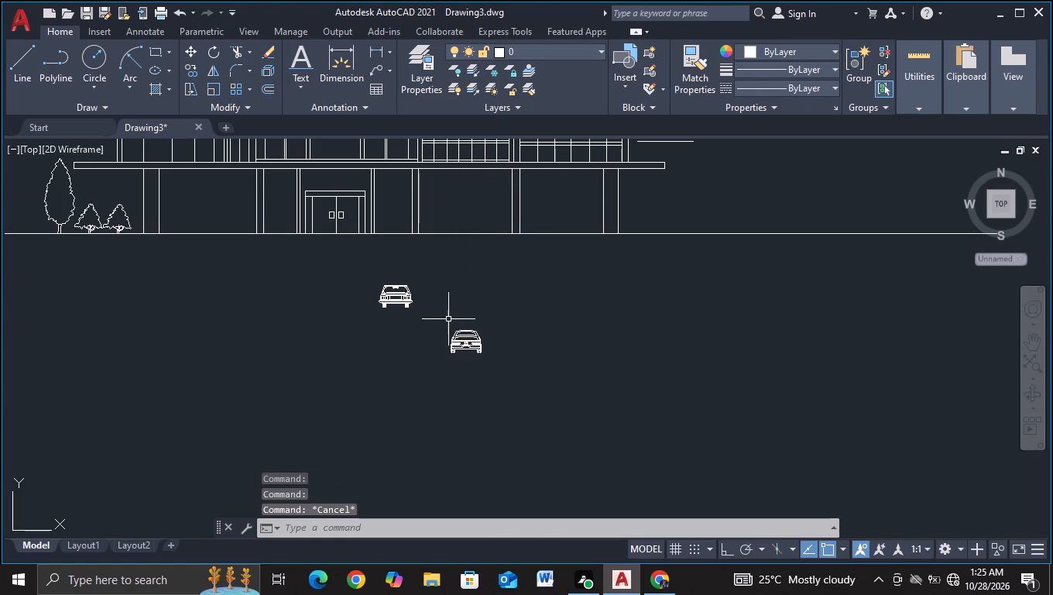
Copy the rear-view sports car twice onto the ground line, side by side in the bay right of the entrance.
click(448, 319)
click(526, 389)
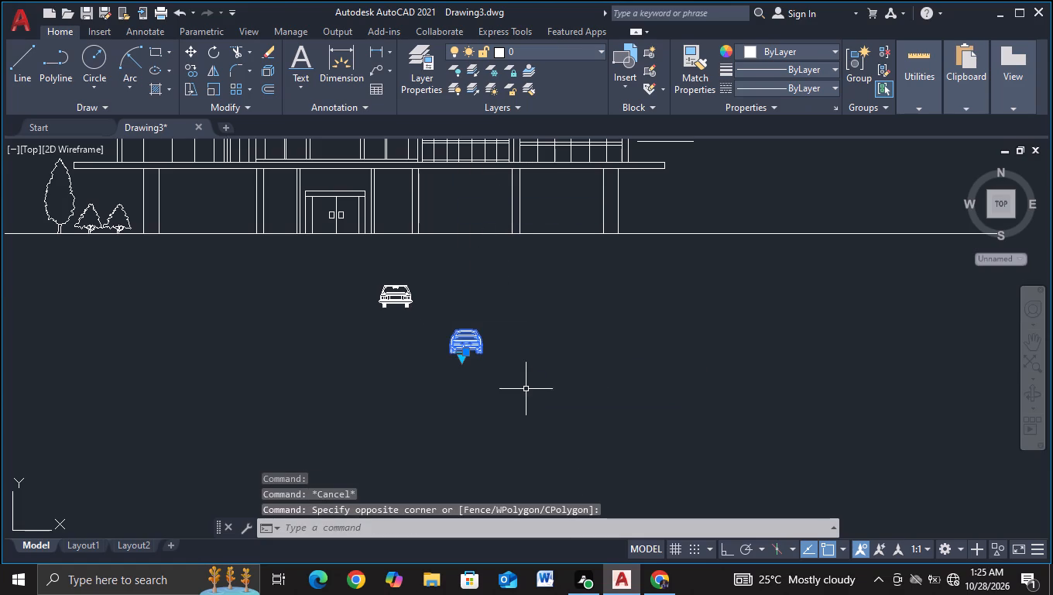
key(c)
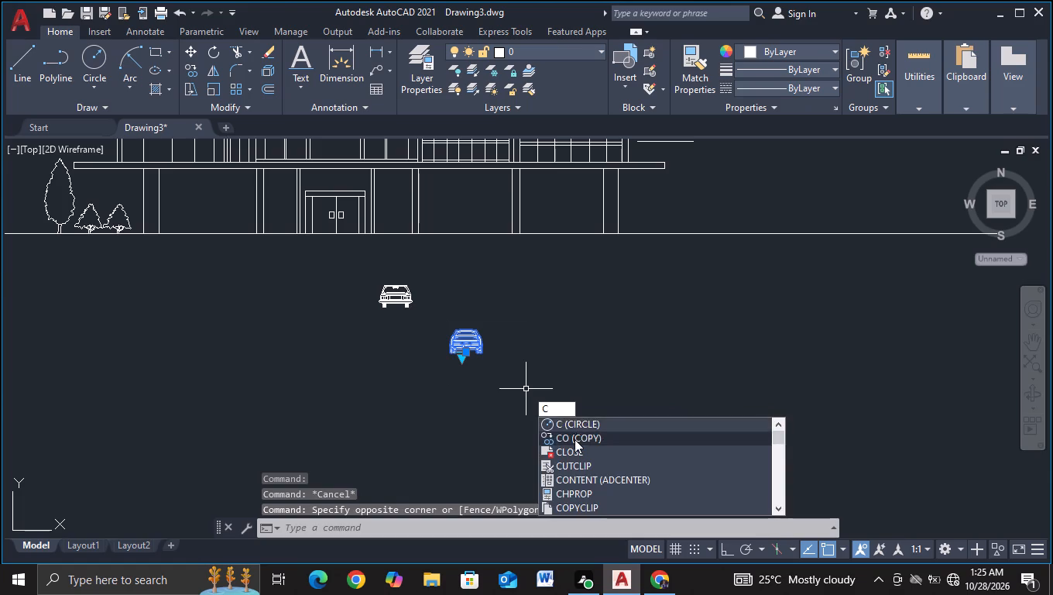
click(575, 439)
click(558, 421)
scroll(533, 300, up, 3)
middle_drag(537, 303, 609, 380)
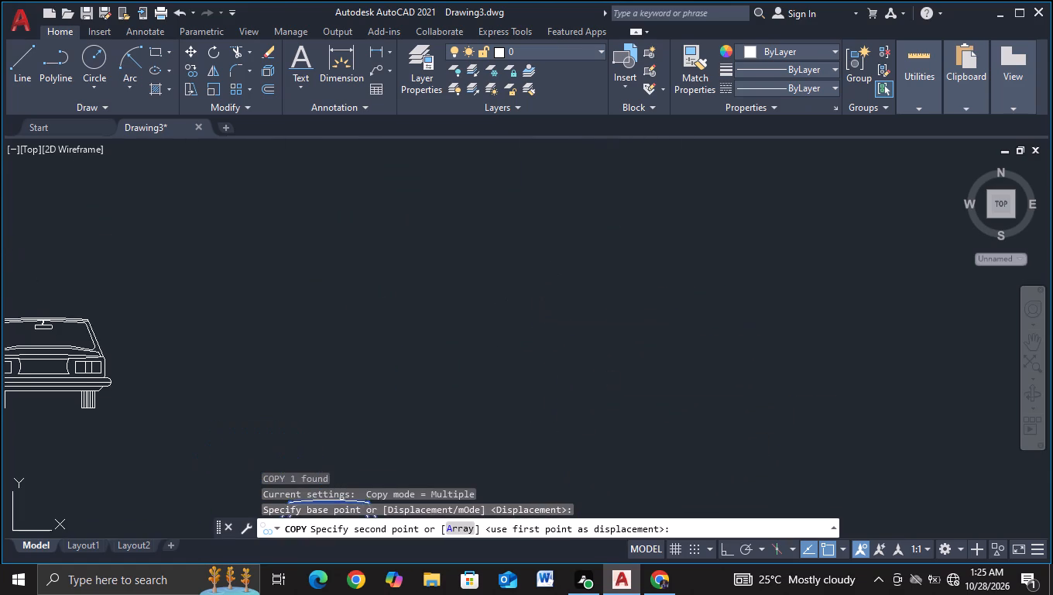
scroll(613, 384, down, 2)
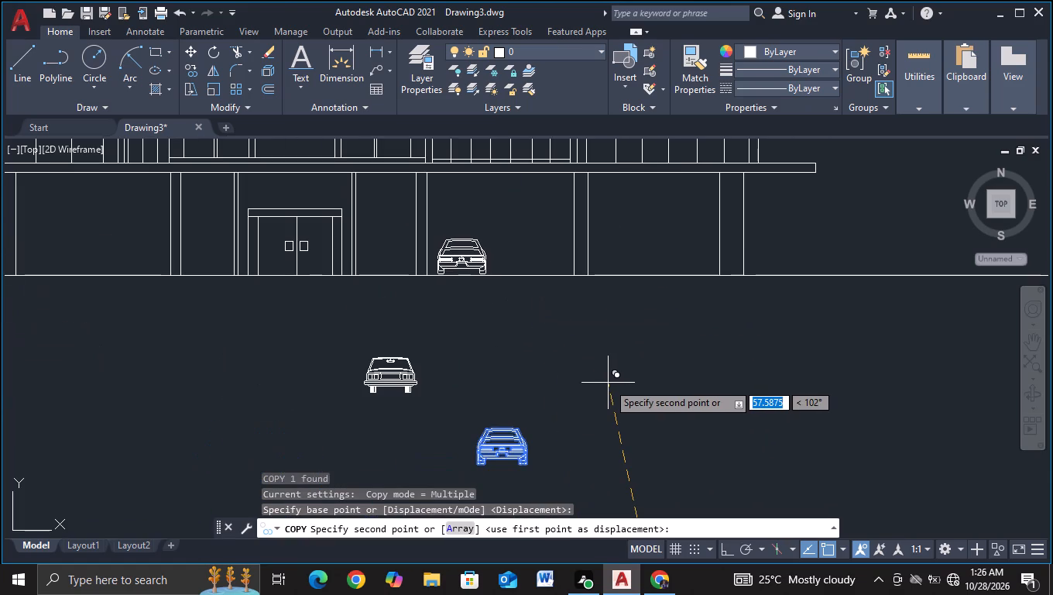
click(608, 383)
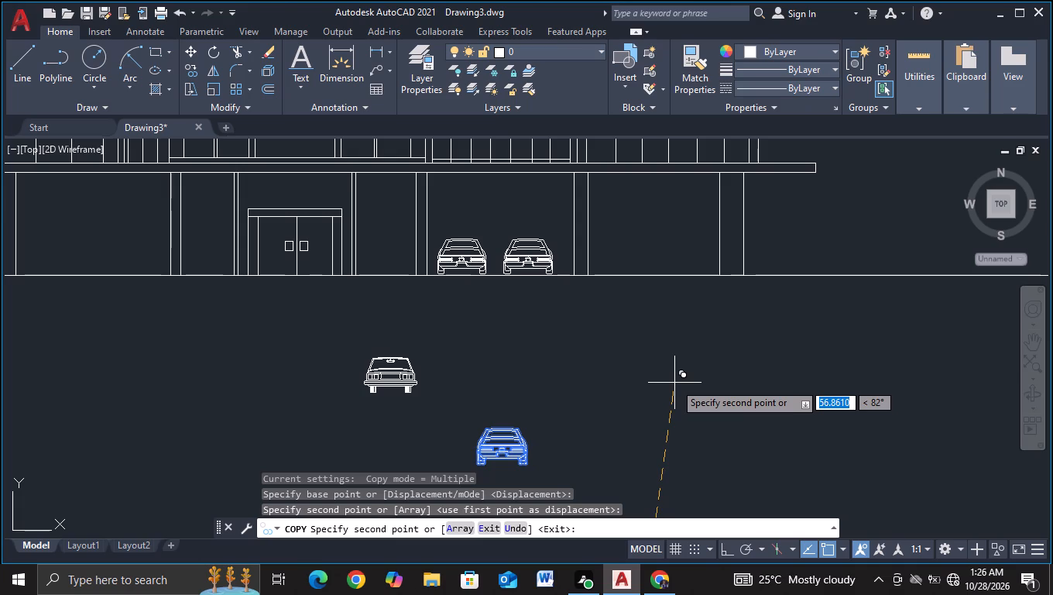
click(675, 383)
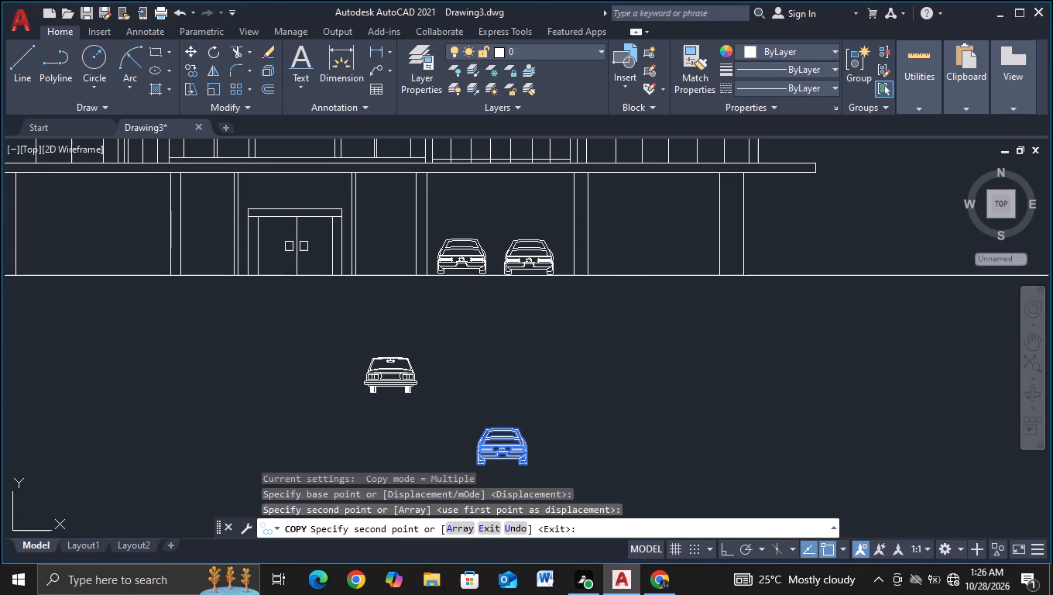
key(Escape)
Erase the leftover sedan and rear-view sports car below the ground line.
scroll(675, 383, down, 2)
middle_drag(662, 392, 623, 353)
scroll(541, 364, up, 1)
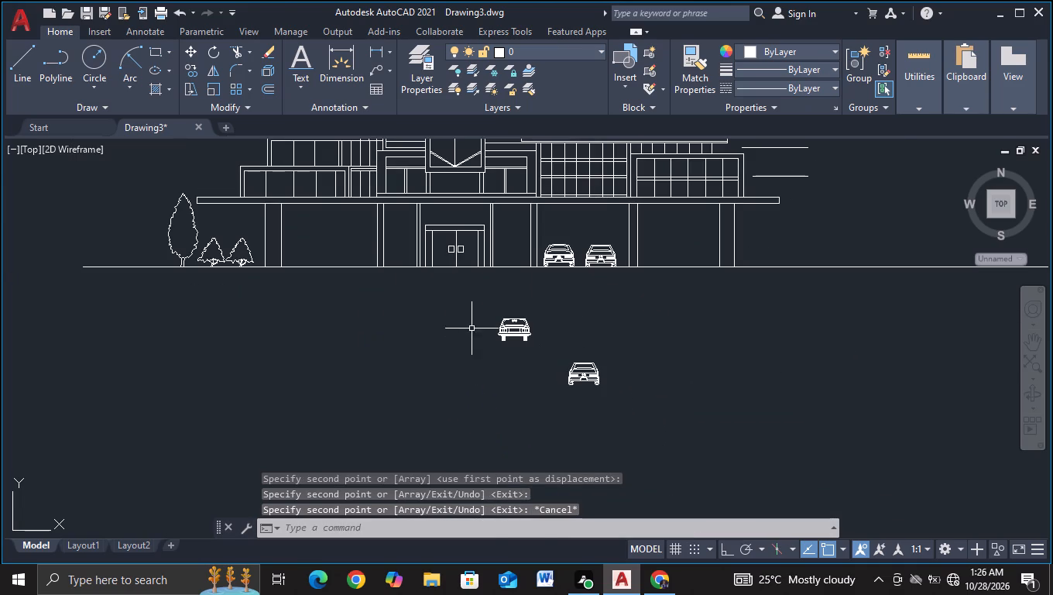
click(470, 312)
click(616, 430)
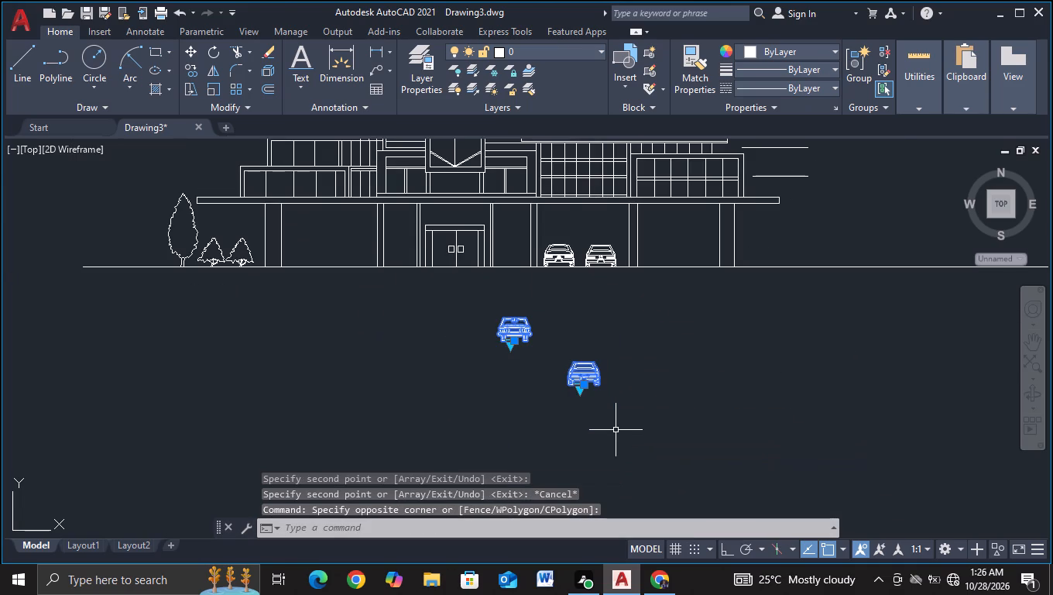
key(Delete)
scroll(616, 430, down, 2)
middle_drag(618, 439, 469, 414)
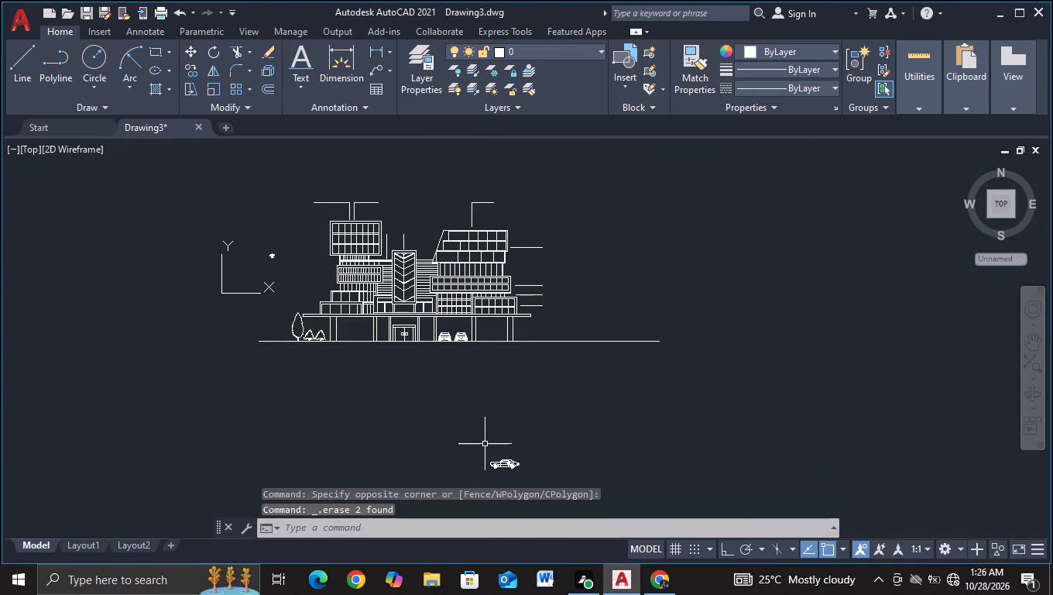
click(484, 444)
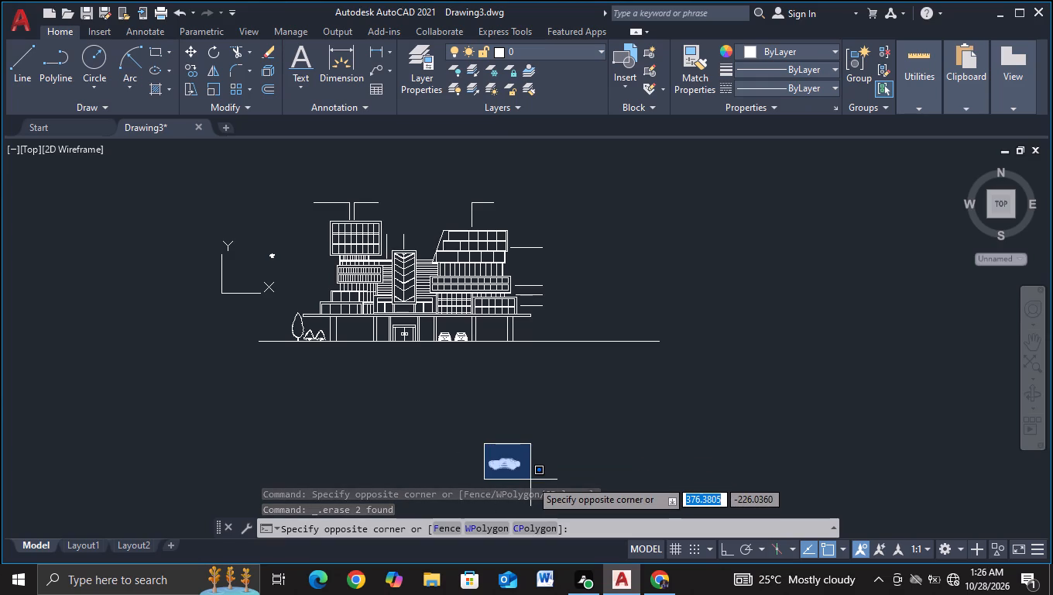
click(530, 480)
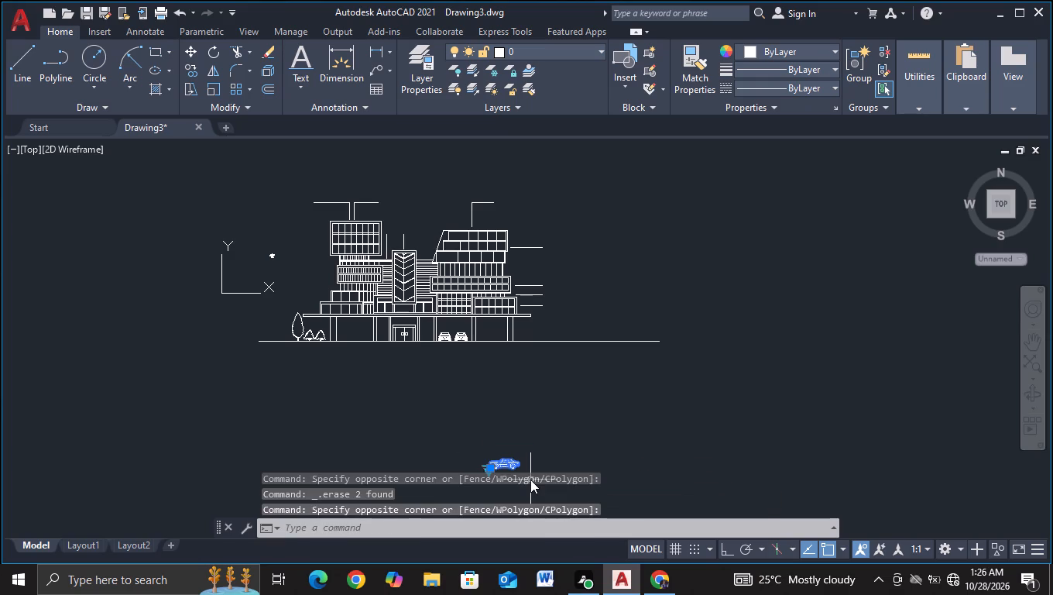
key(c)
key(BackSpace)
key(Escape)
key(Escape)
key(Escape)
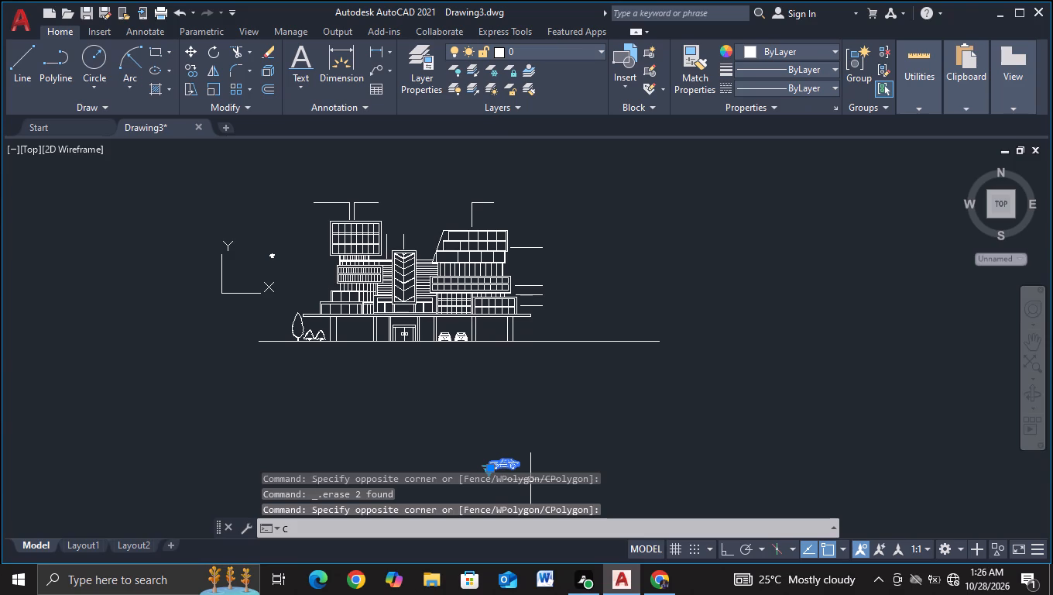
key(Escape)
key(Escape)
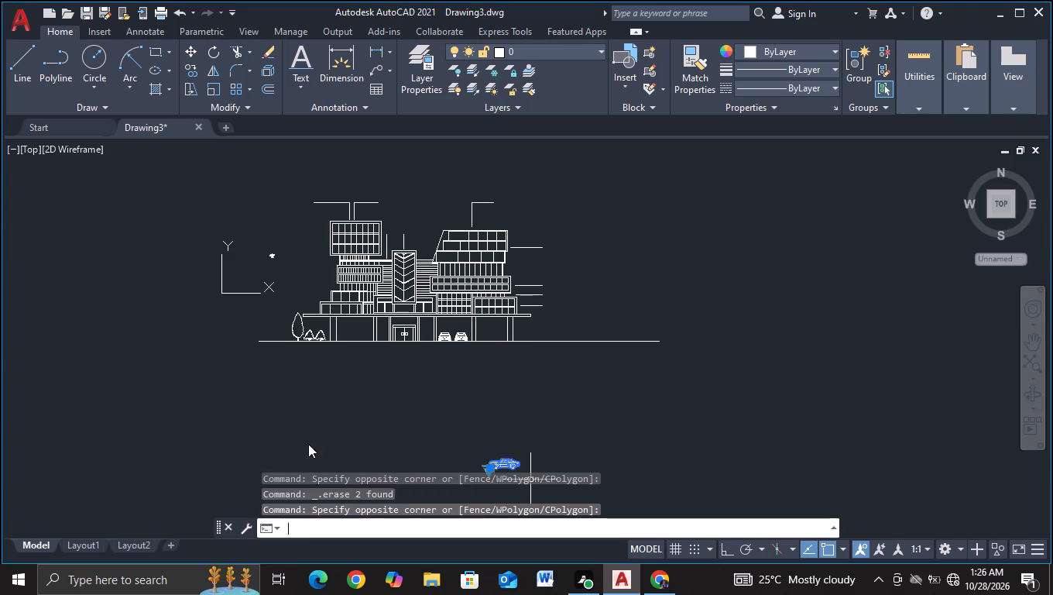
Copy the side-view sports car onto the ground line in the open area right of the building.
middle_drag(490, 410, 478, 343)
click(458, 363)
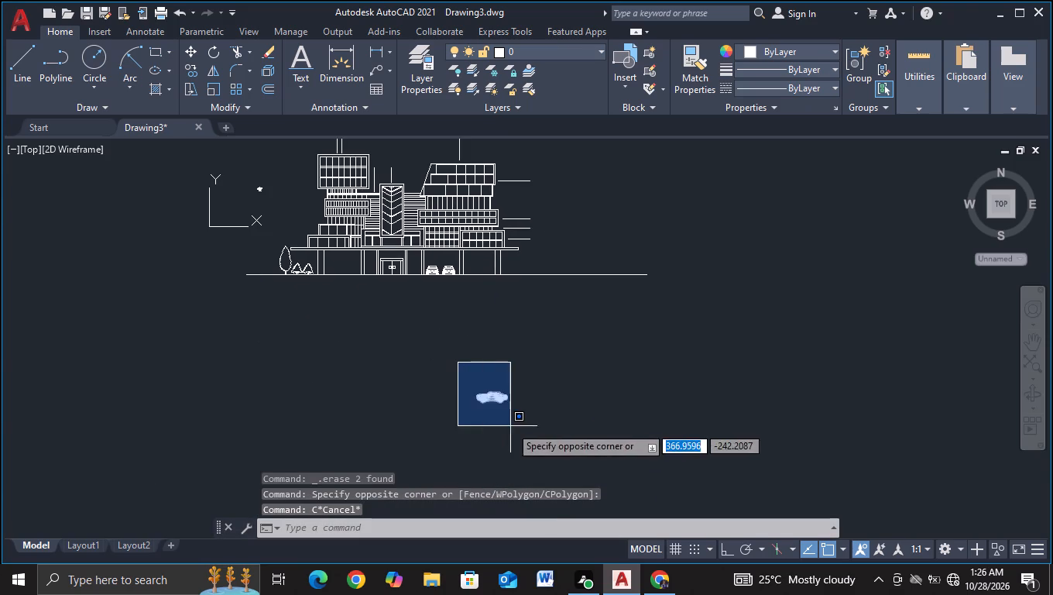
click(510, 426)
key(c)
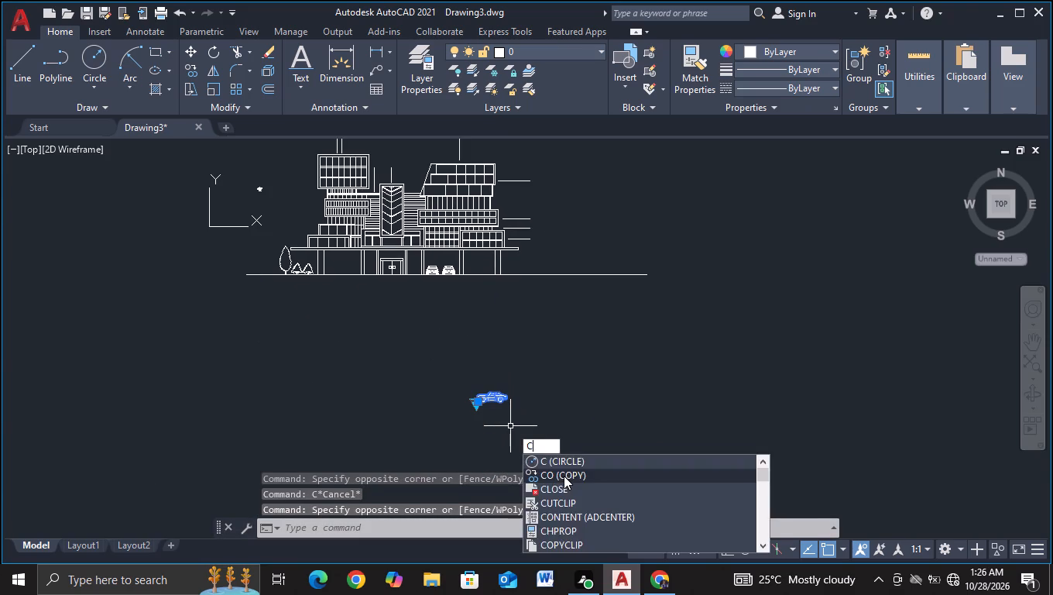
click(564, 476)
click(537, 434)
scroll(545, 306, up, 2)
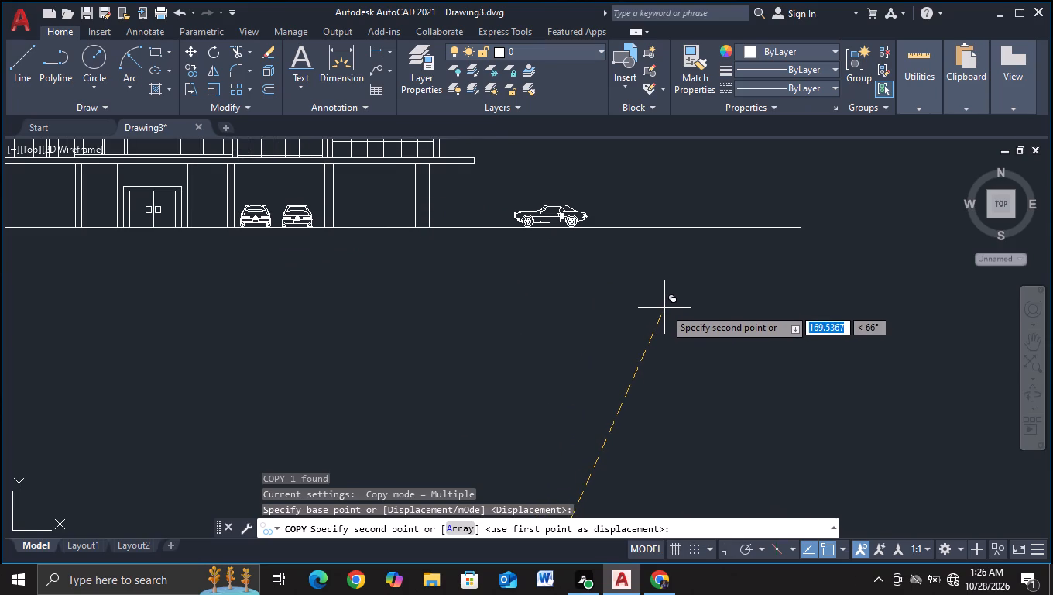
scroll(664, 308, up, 2)
scroll(664, 308, down, 1)
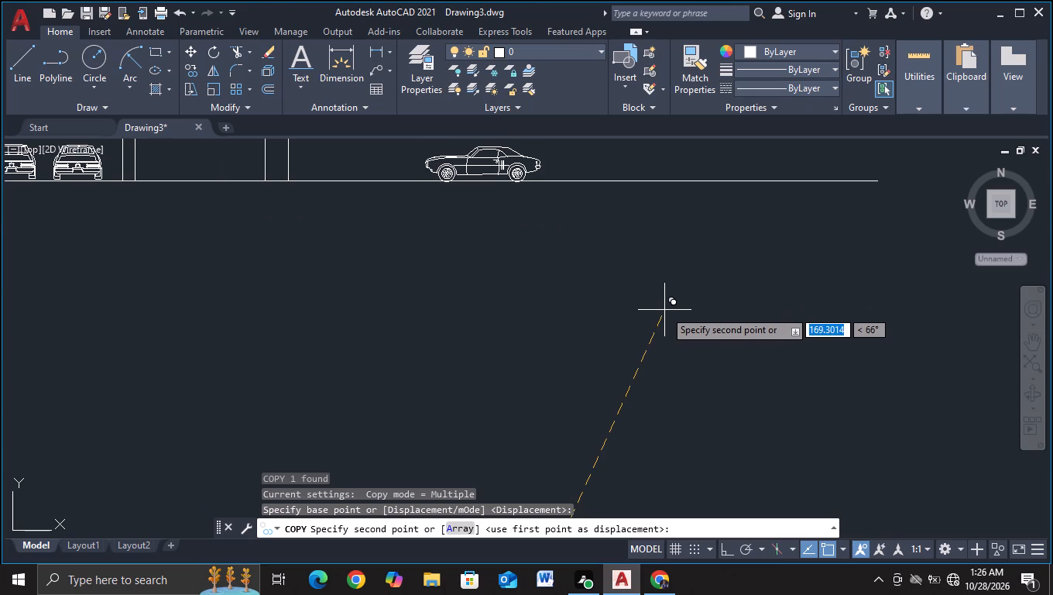
click(664, 308)
key(Escape)
Erase the original side-view sports car below the ground line.
scroll(454, 285, down, 2)
middle_drag(386, 302, 482, 304)
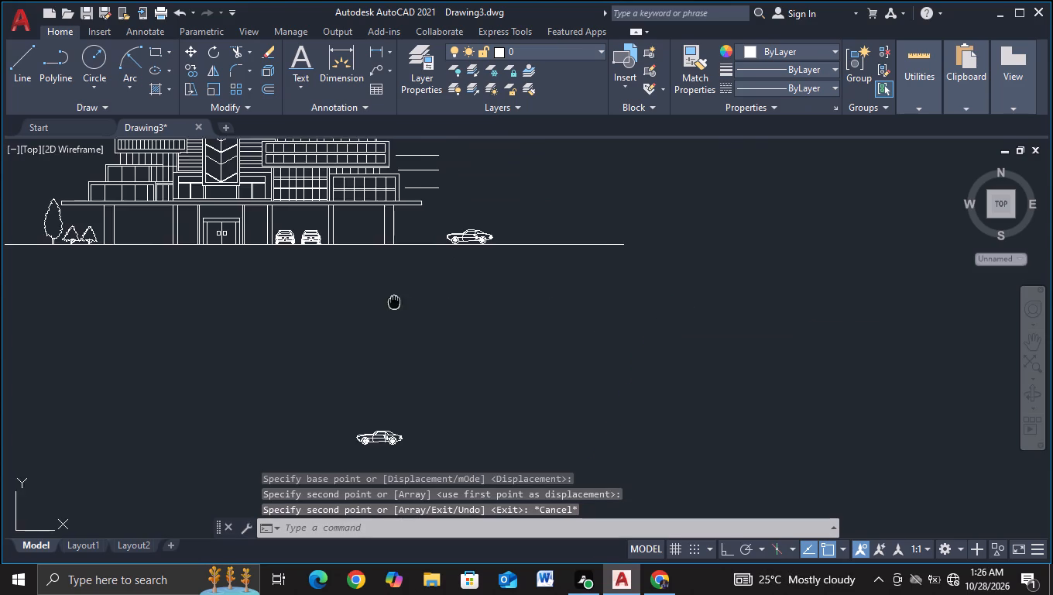
middle_drag(482, 304, 854, 325)
key(Escape)
middle_drag(695, 350, 400, 248)
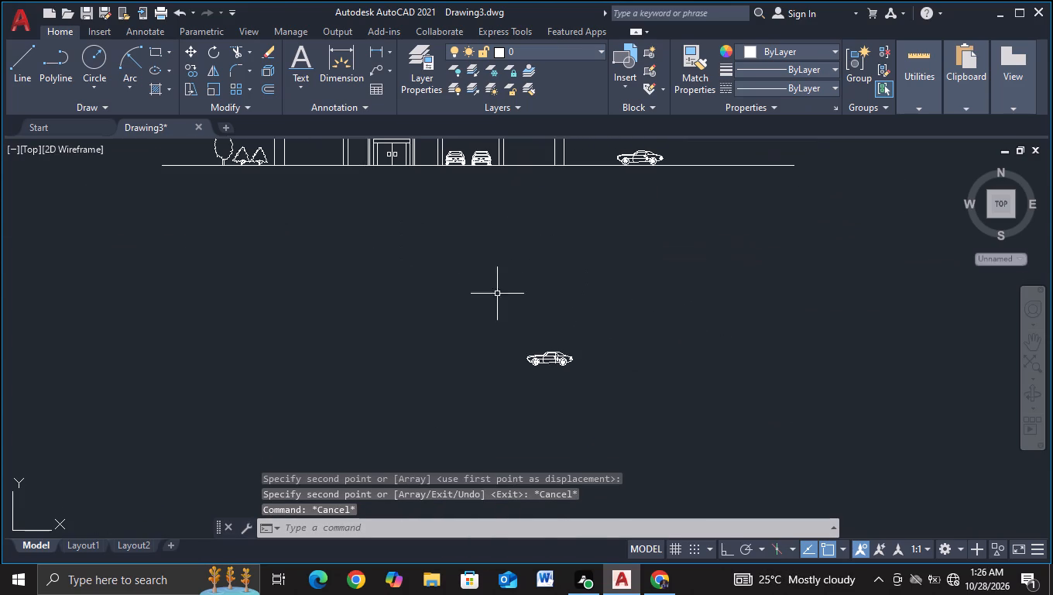
drag(496, 295, 497, 304)
click(623, 383)
key(Delete)
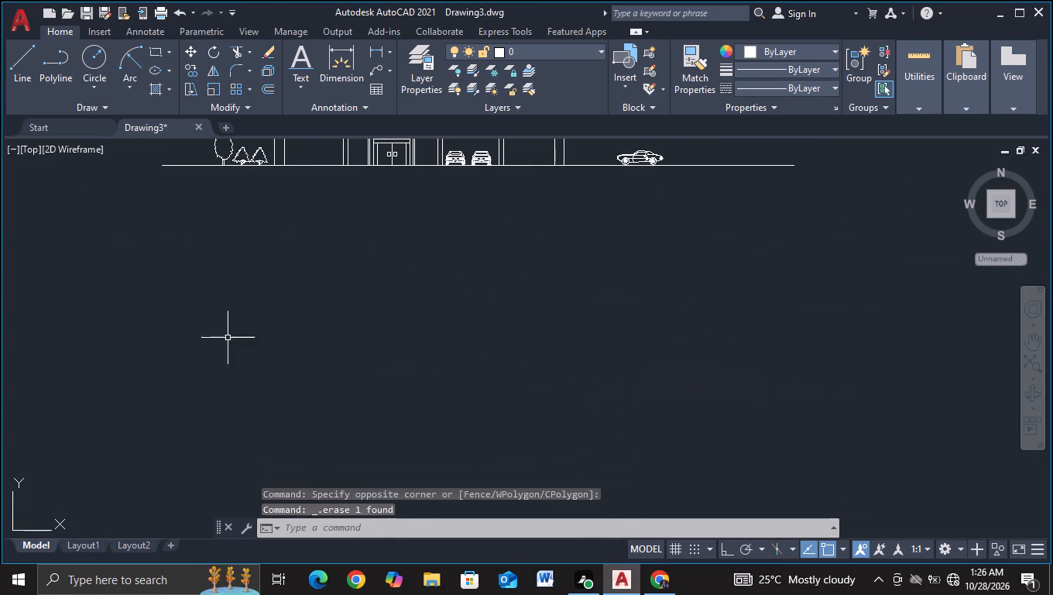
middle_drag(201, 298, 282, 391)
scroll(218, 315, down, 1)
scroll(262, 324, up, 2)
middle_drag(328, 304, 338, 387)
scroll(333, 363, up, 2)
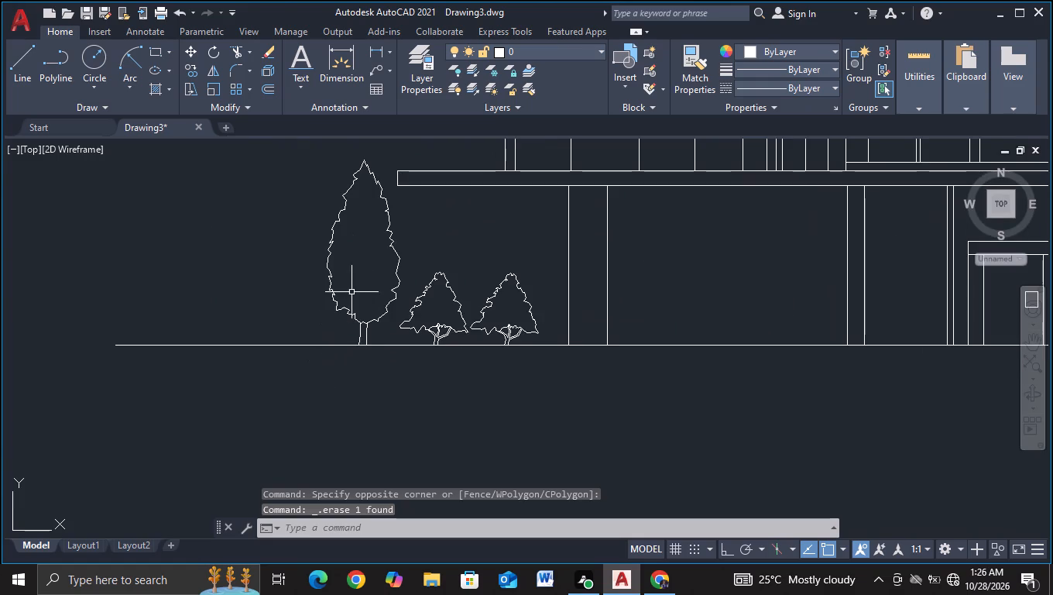
Copy the tall tree horizontally along the ground line to the building's right end, between the canopy and the side-view sports car.
click(338, 303)
key(c)
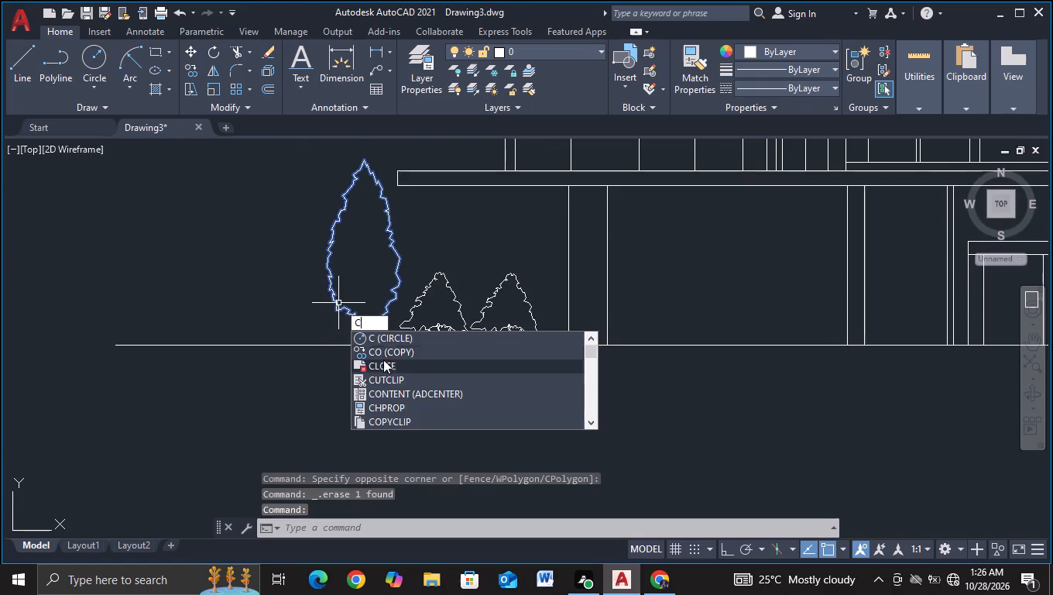
click(382, 349)
click(430, 432)
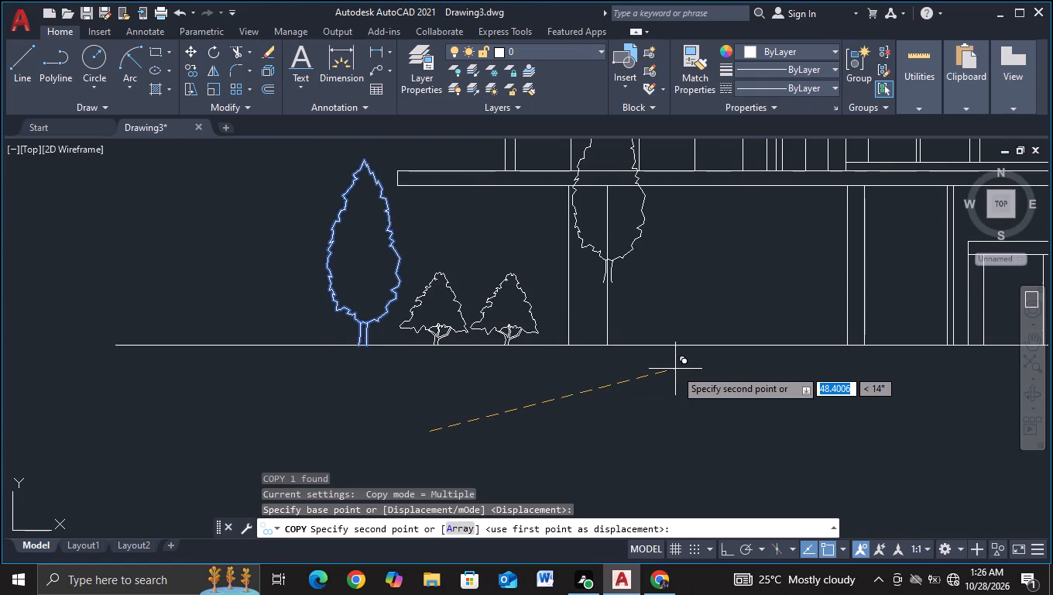
key(F8)
middle_drag(675, 369, 0, 353)
middle_drag(633, 376, 0, 301)
middle_drag(967, 373, 77, 377)
scroll(408, 366, down, 1)
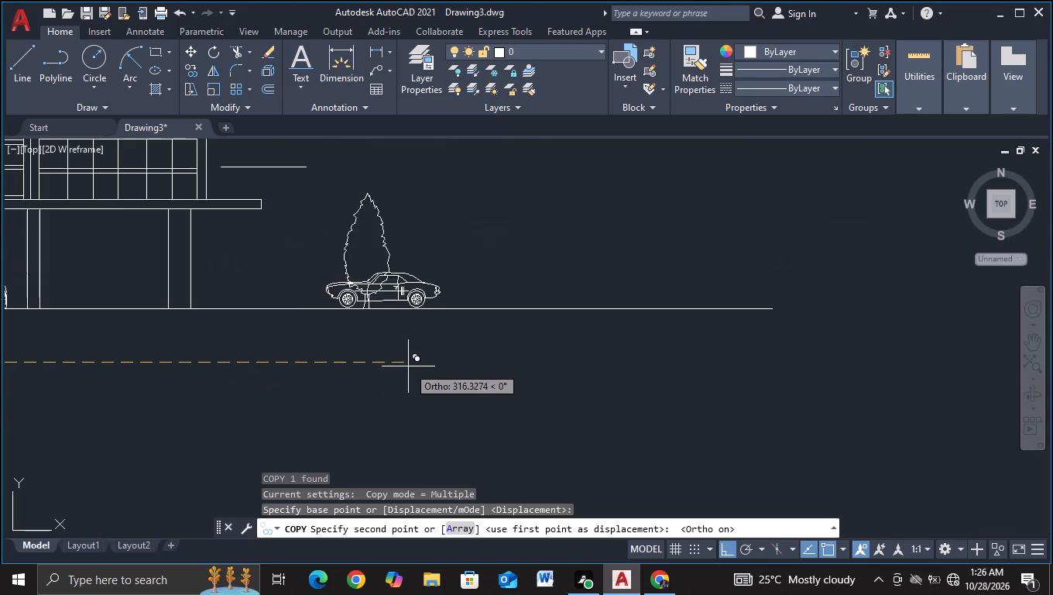
click(314, 356)
key(Escape)
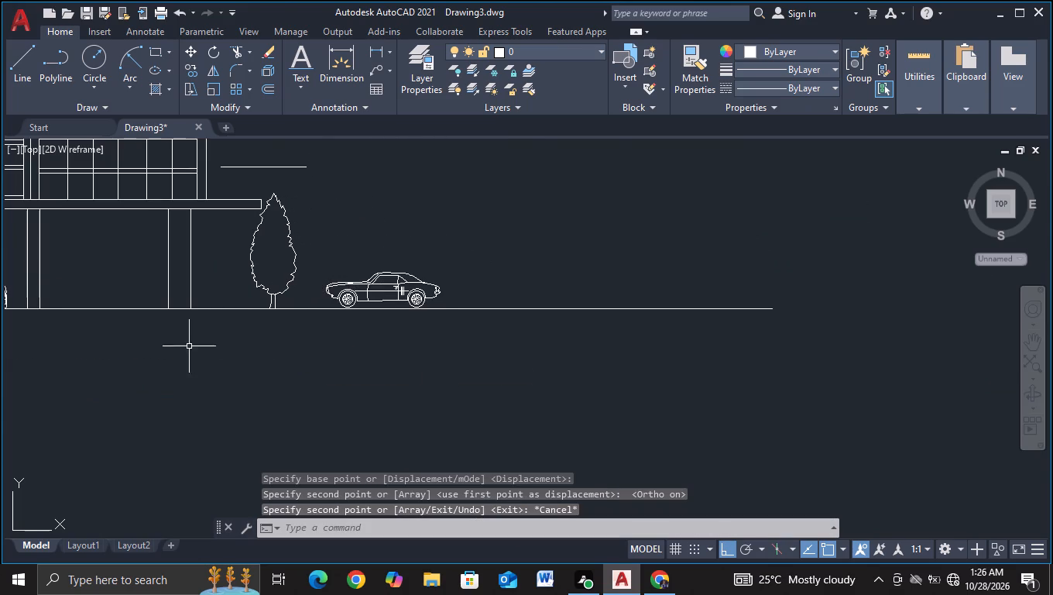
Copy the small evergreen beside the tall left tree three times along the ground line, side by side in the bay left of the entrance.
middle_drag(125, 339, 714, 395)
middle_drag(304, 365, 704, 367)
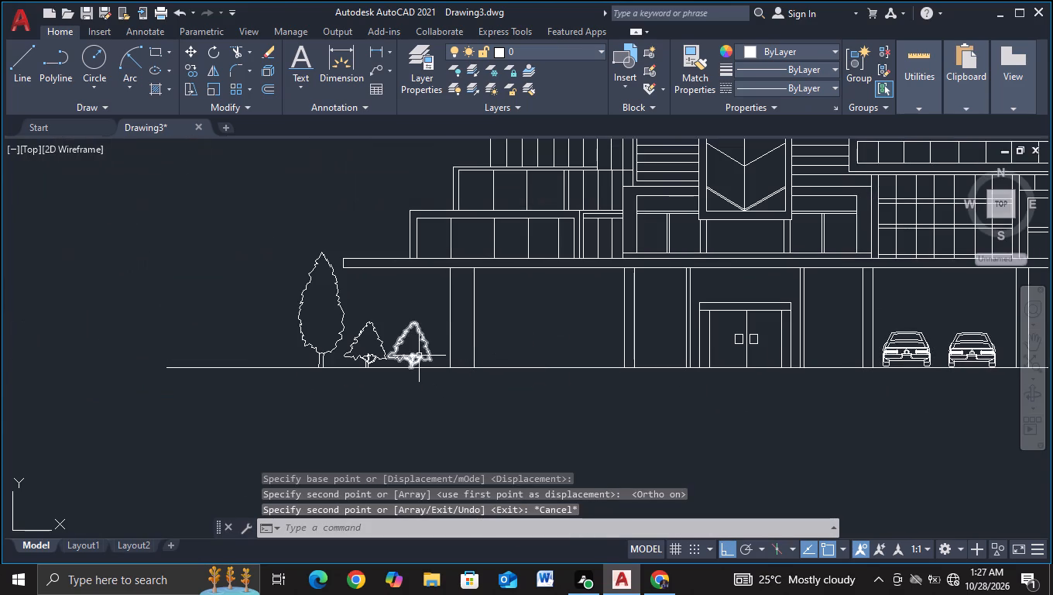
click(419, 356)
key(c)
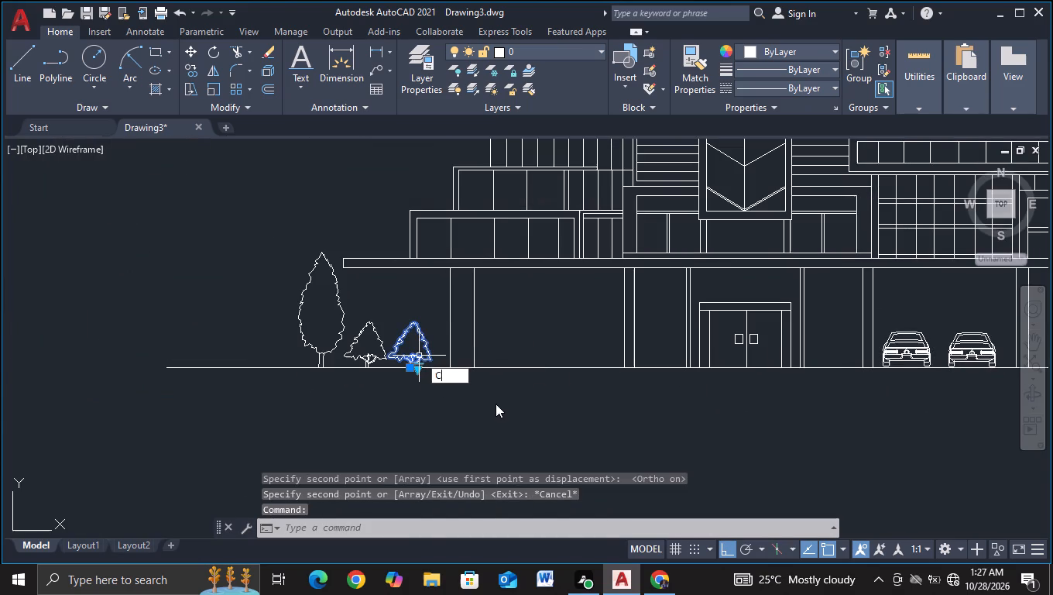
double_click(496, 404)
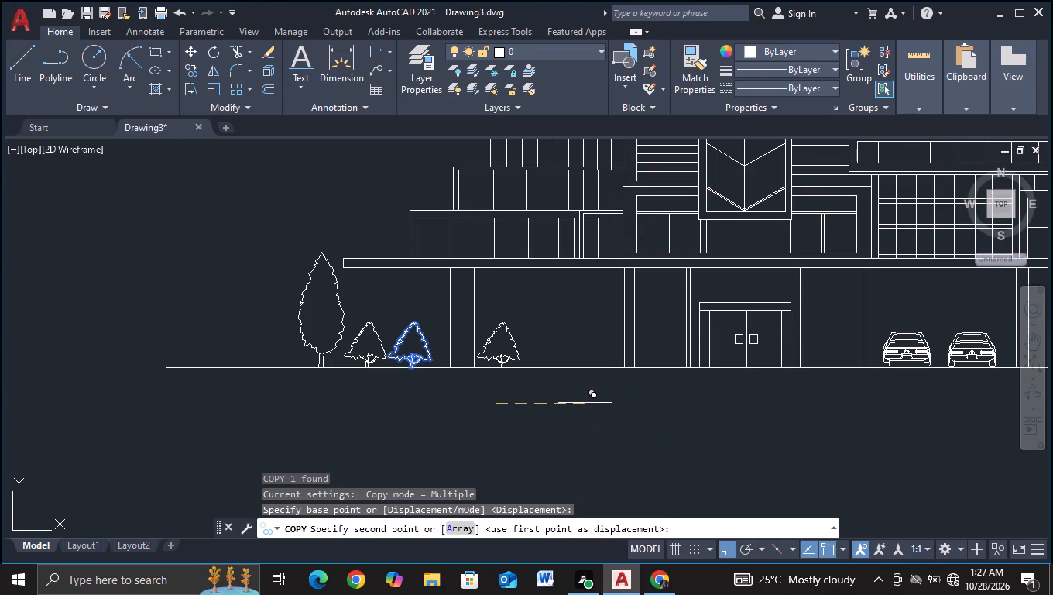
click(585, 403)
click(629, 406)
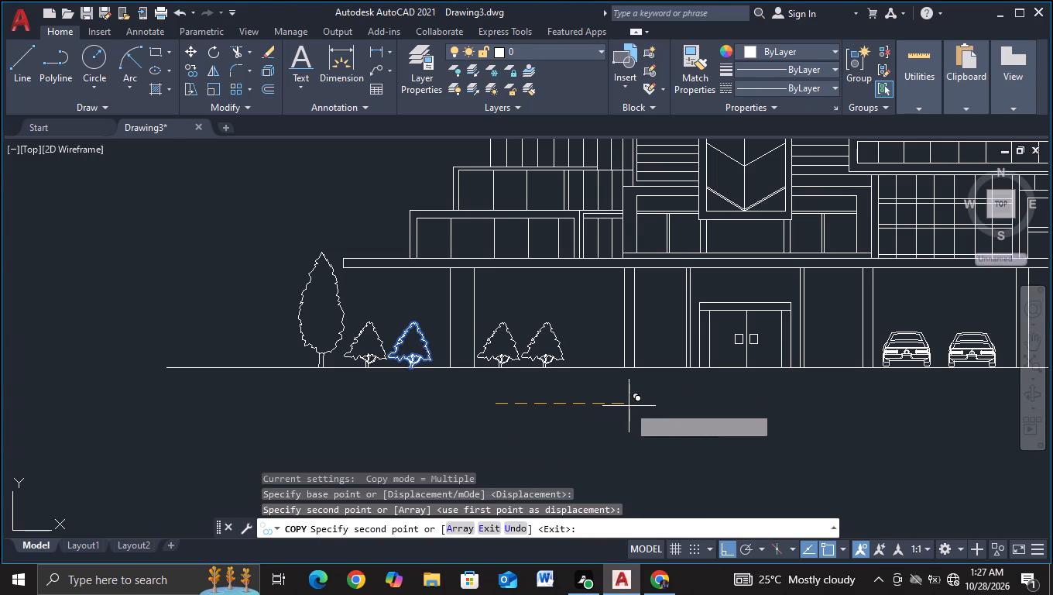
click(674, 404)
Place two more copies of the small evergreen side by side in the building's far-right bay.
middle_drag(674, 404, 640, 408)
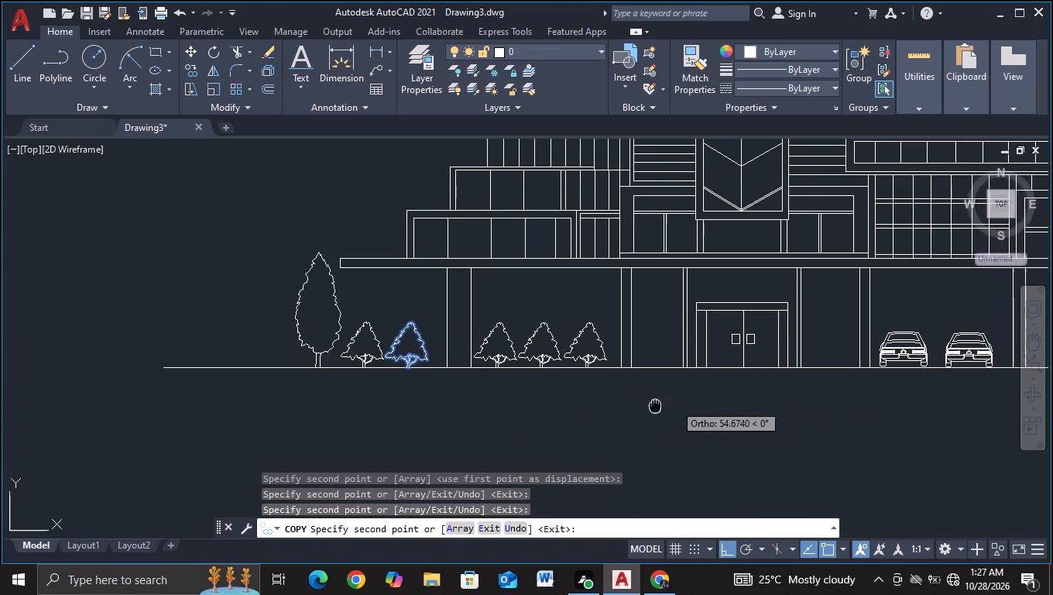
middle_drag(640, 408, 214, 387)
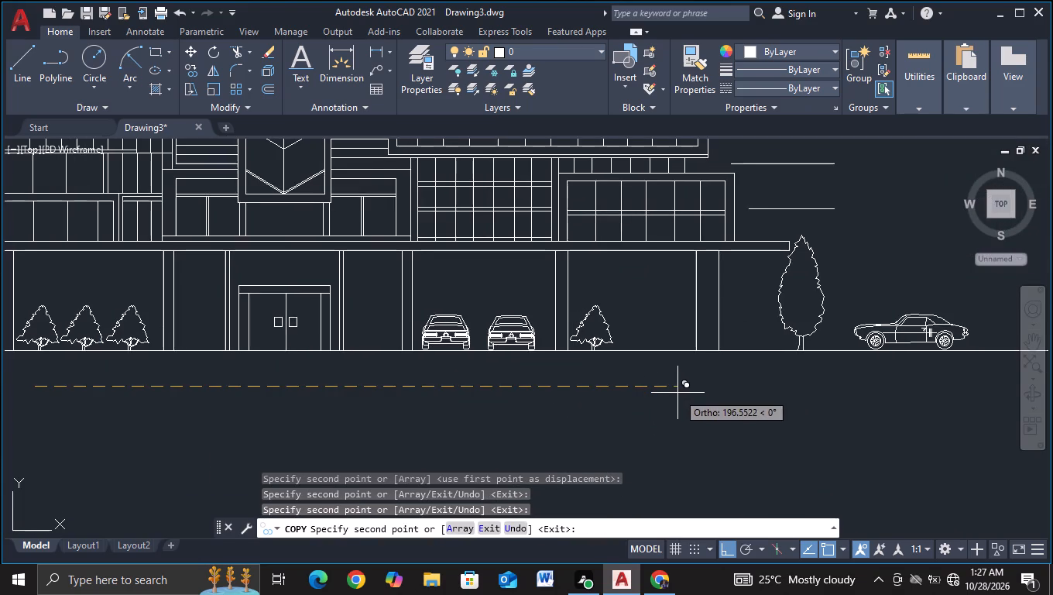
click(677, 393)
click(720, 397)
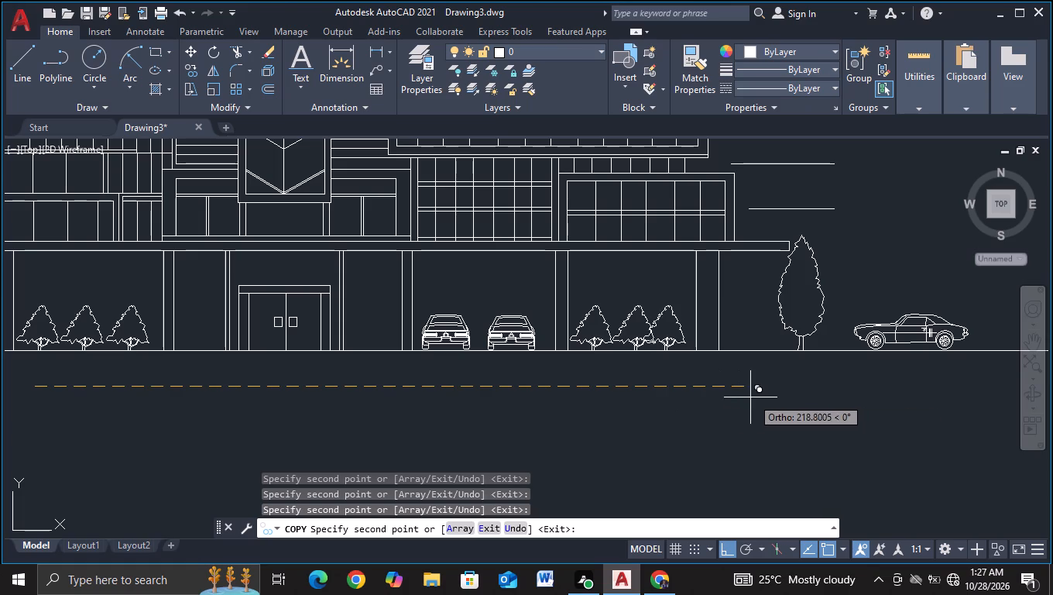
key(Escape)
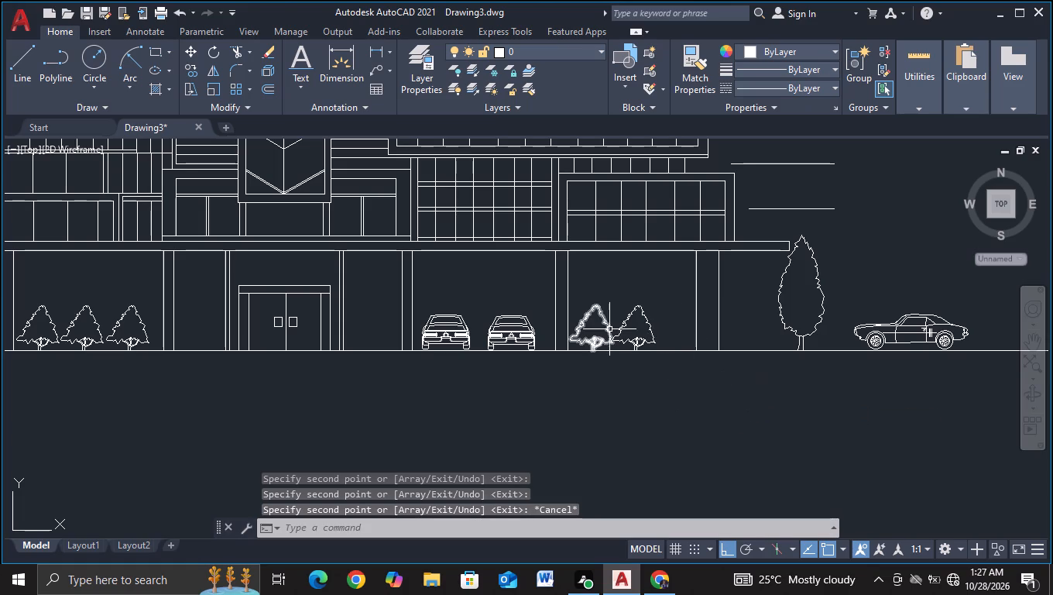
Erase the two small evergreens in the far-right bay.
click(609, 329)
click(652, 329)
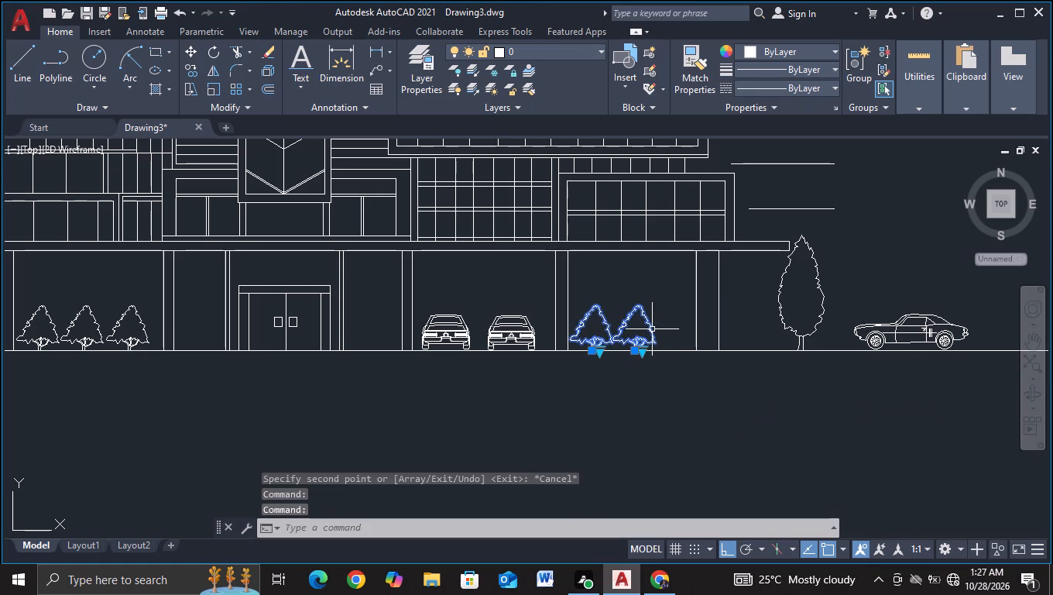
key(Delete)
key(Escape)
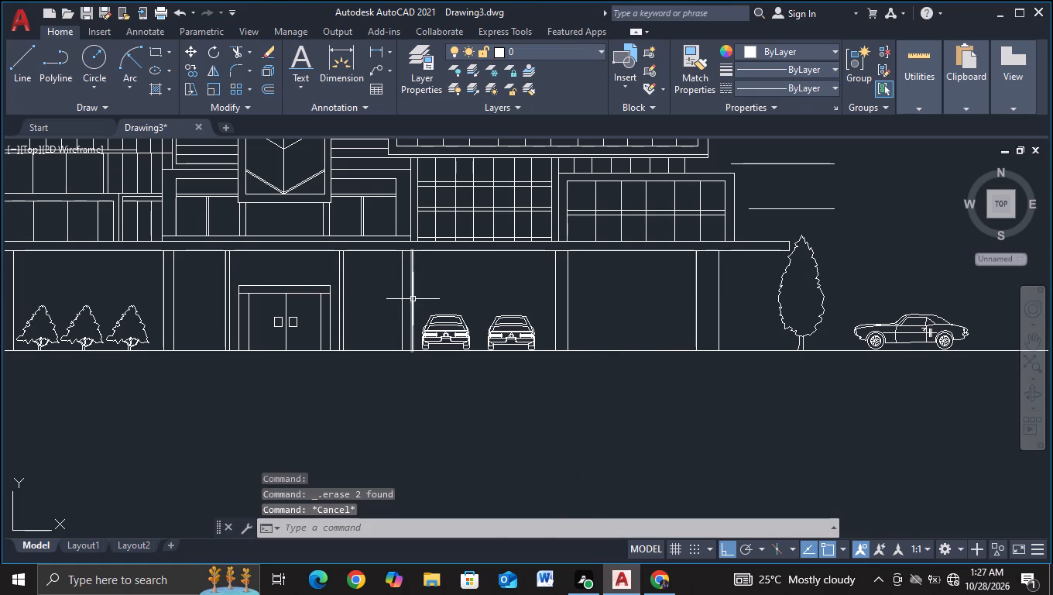
Copy the pair of rear-view sports cars horizontally along the ground line into the far-right bay.
click(419, 301)
click(537, 370)
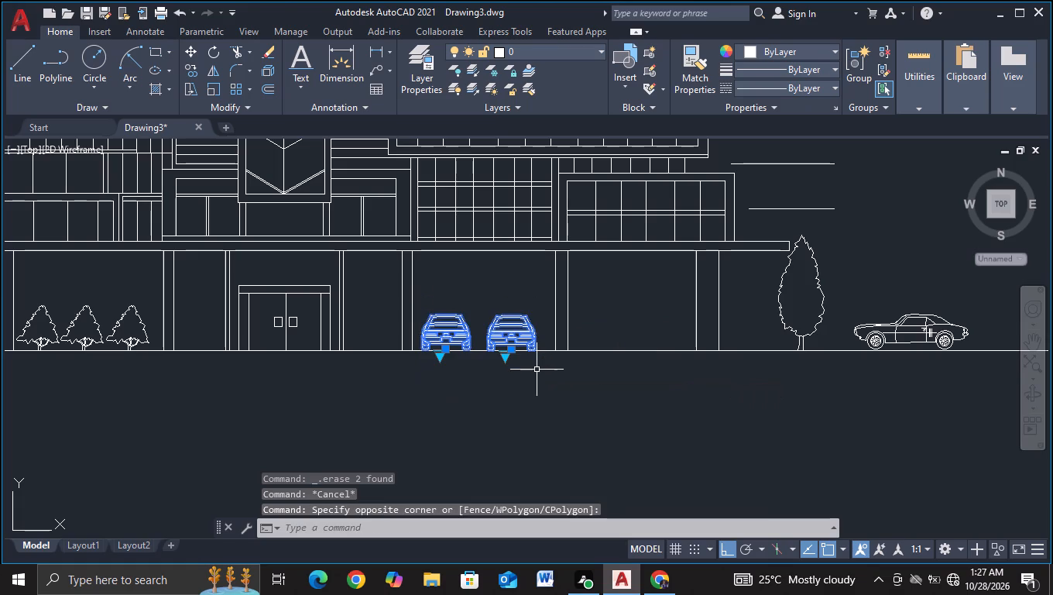
key(c)
double_click(578, 422)
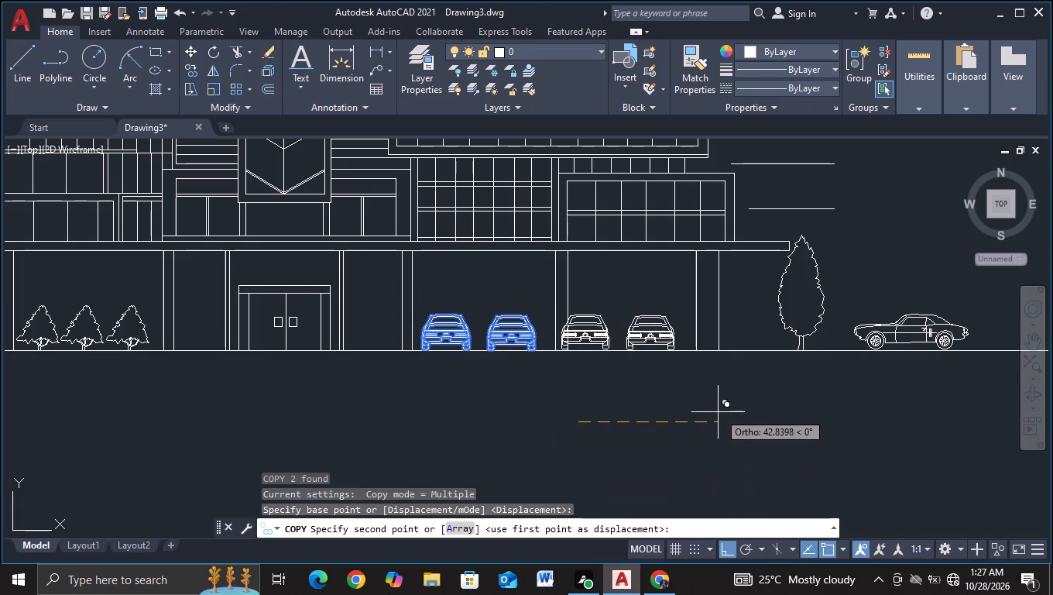
click(732, 409)
key(Escape)
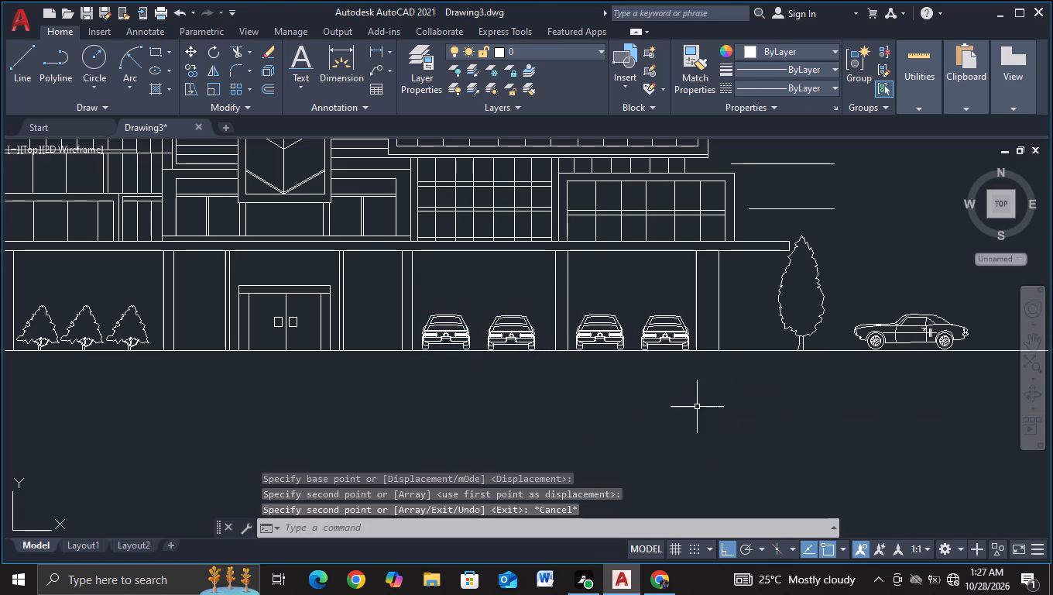
Change the small evergreen next to the tall left tree to the Type 1 Evergreen (Elevation) variant.
scroll(694, 407, down, 1)
middle_drag(694, 407, 717, 390)
scroll(634, 409, down, 1)
middle_drag(594, 409, 714, 401)
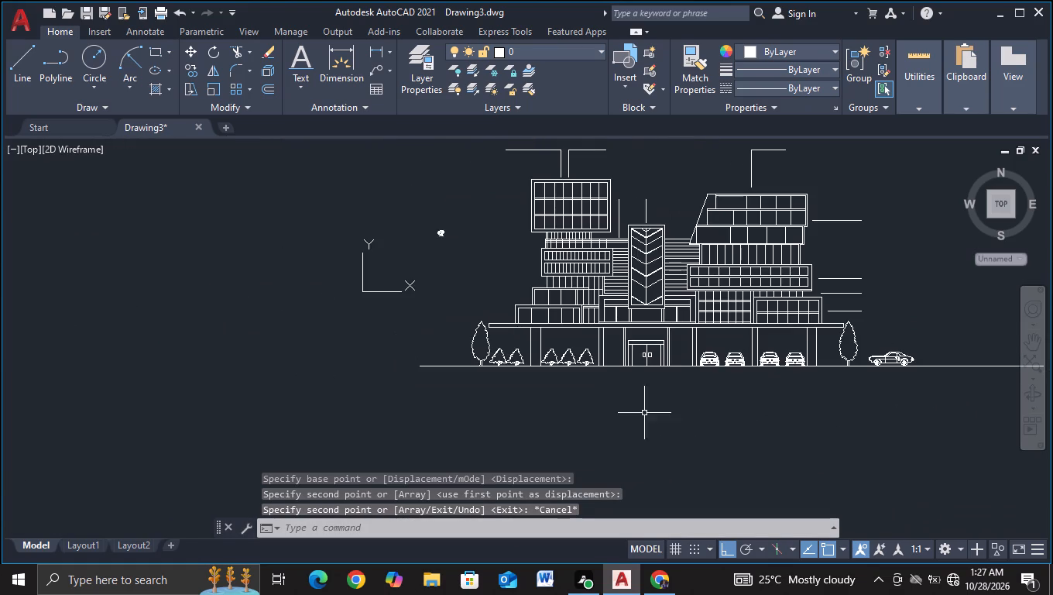
scroll(557, 392, up, 2)
scroll(557, 392, down, 2)
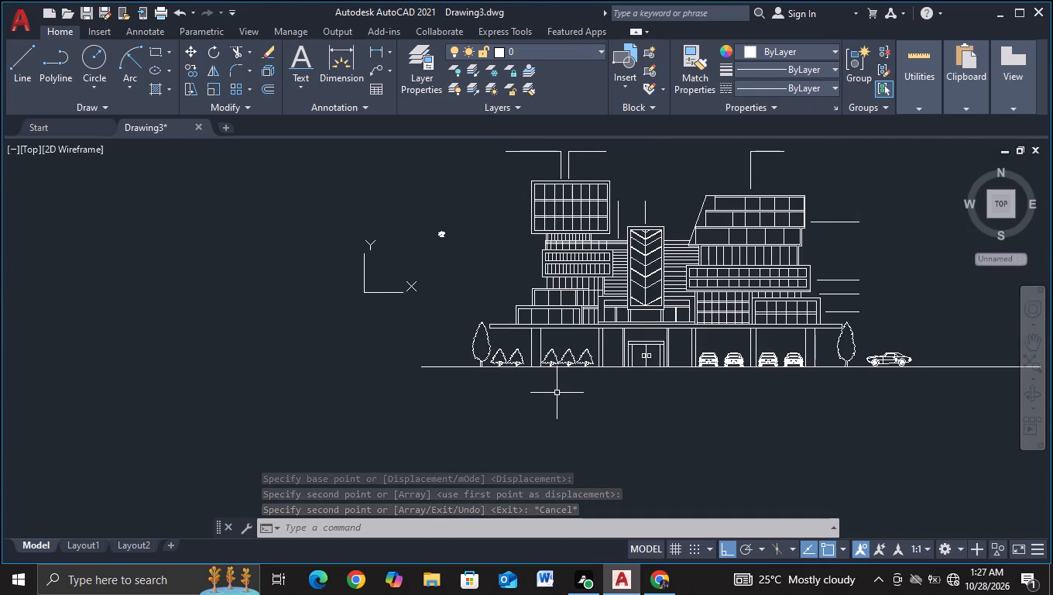
middle_drag(557, 393, 430, 404)
scroll(430, 399, up, 2)
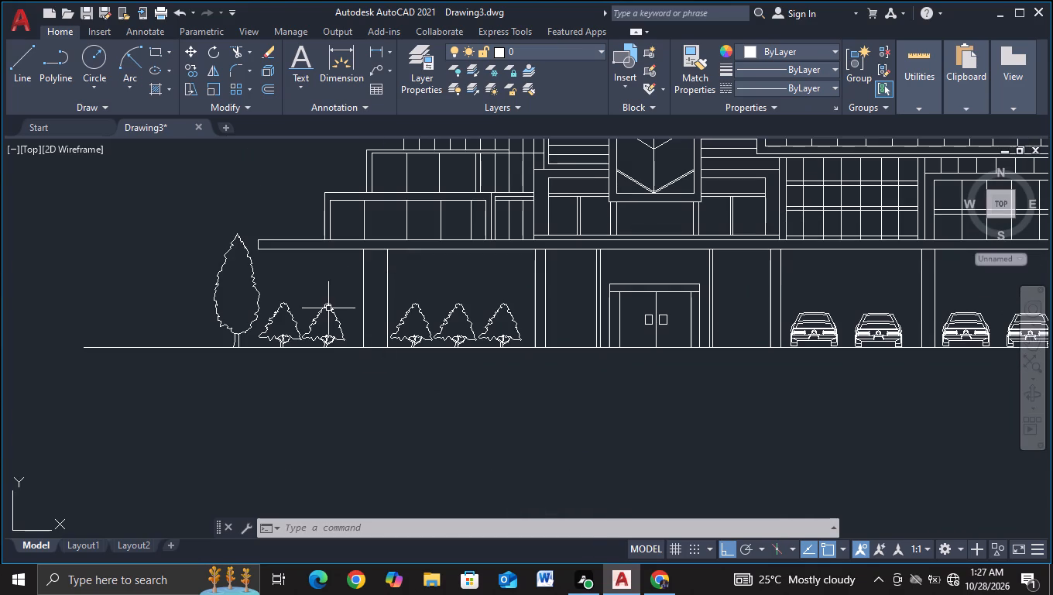
click(300, 332)
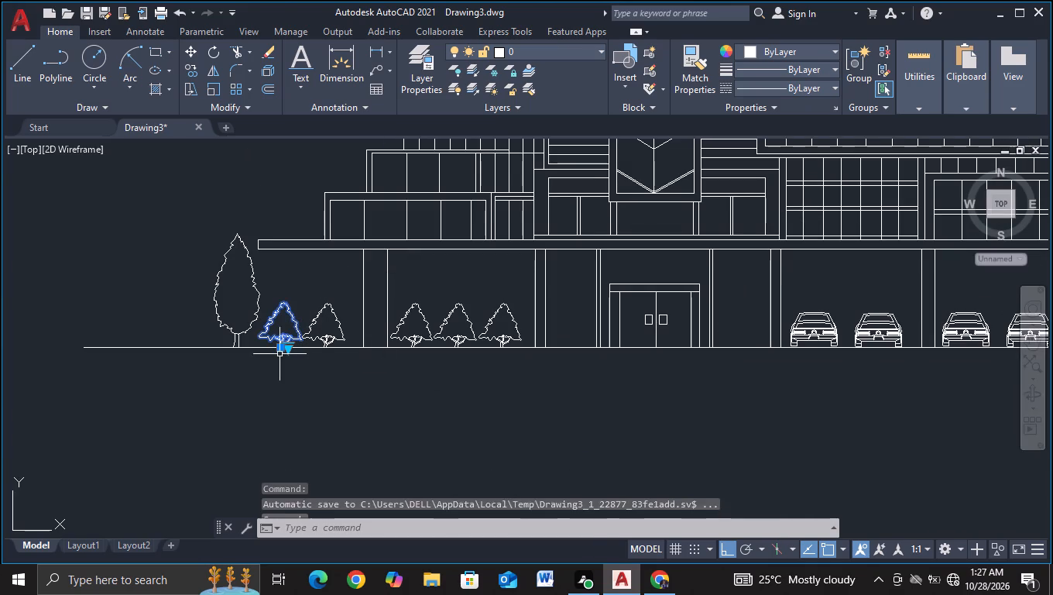
click(289, 349)
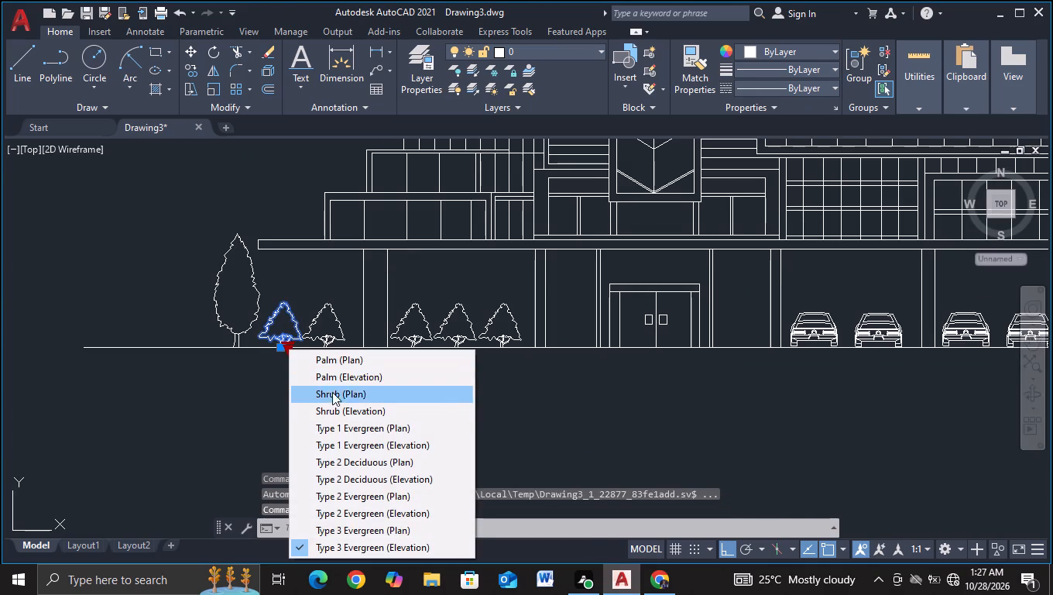
click(328, 427)
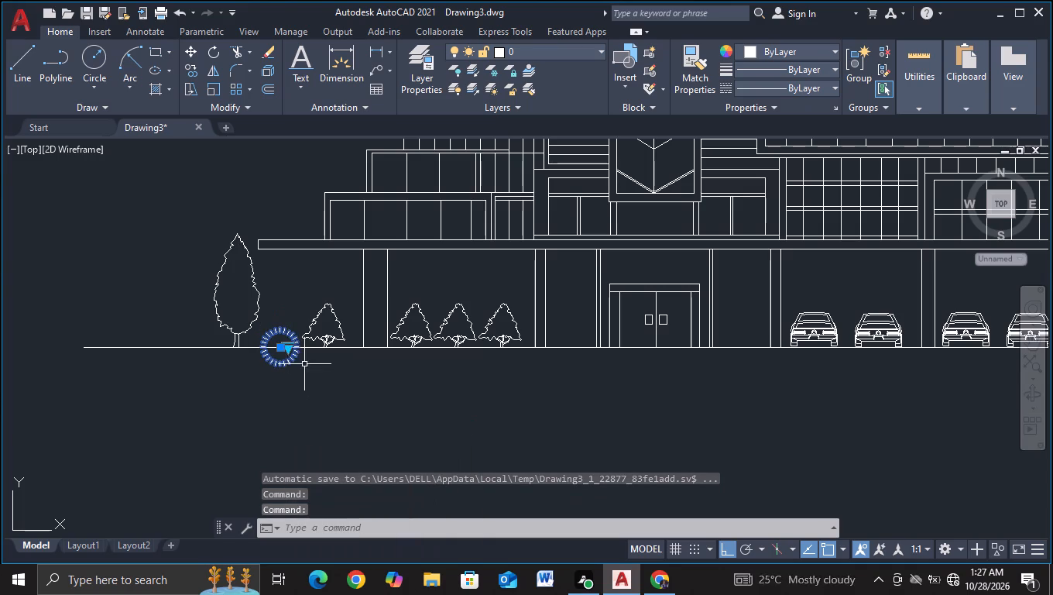
click(290, 349)
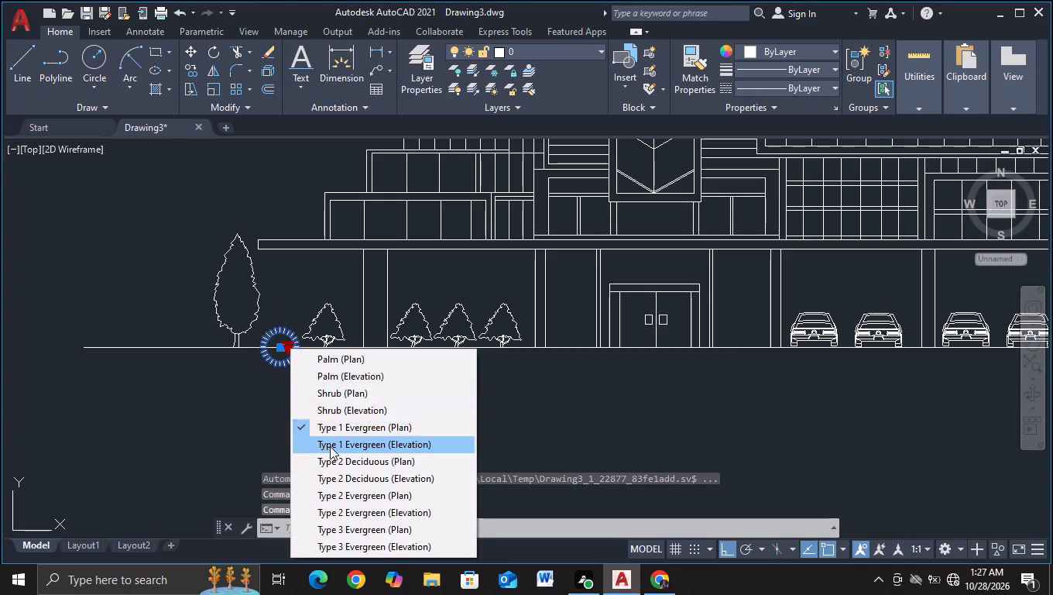
click(331, 448)
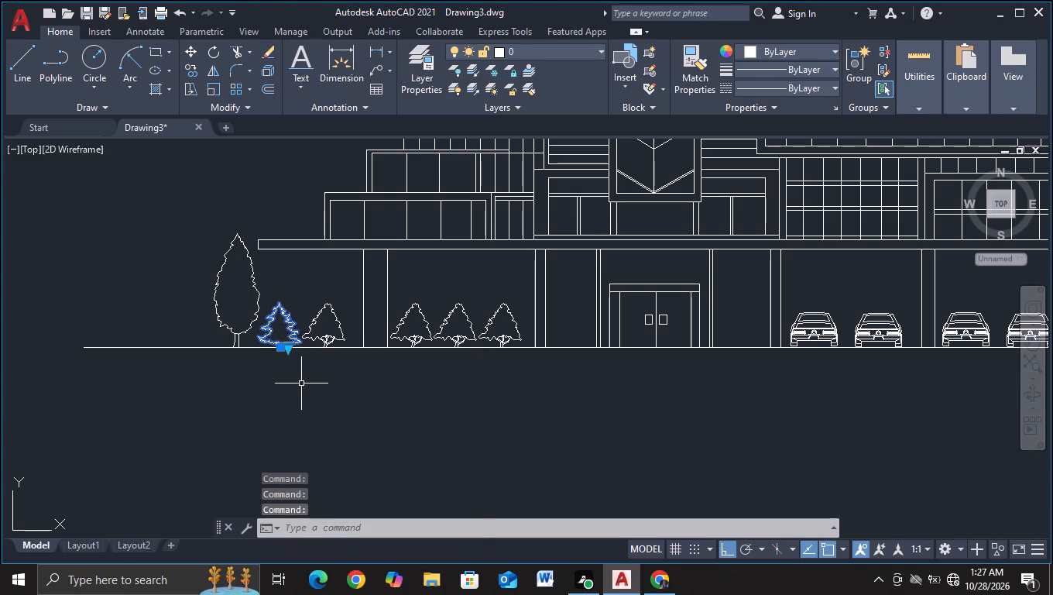
key(Escape)
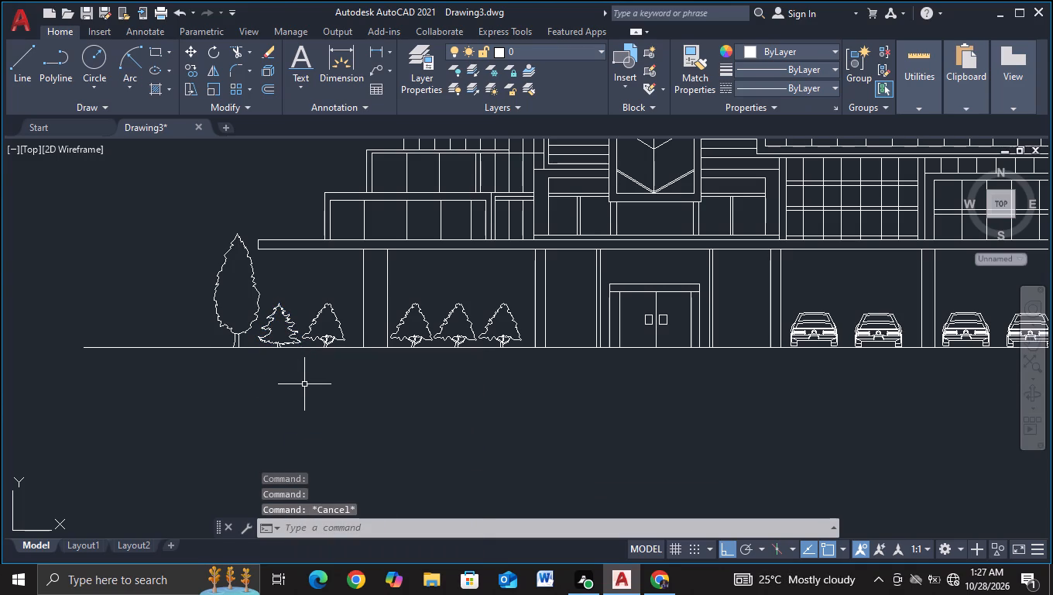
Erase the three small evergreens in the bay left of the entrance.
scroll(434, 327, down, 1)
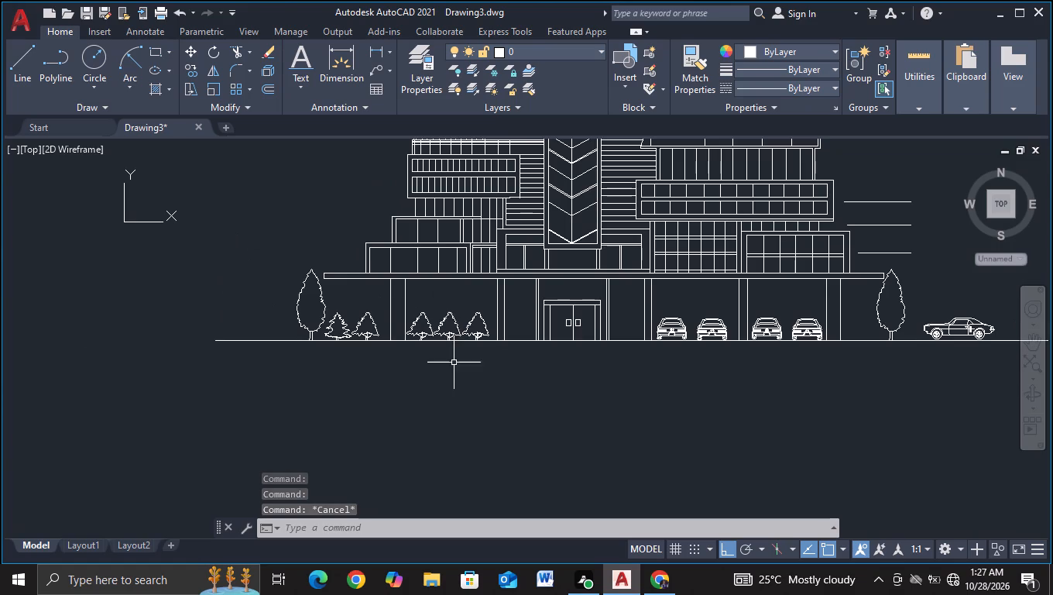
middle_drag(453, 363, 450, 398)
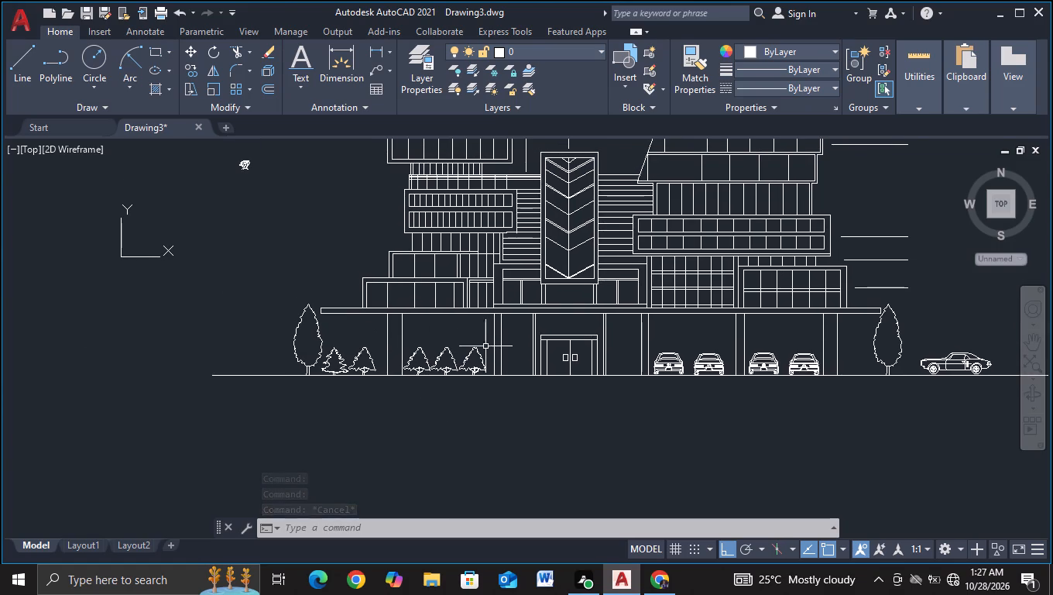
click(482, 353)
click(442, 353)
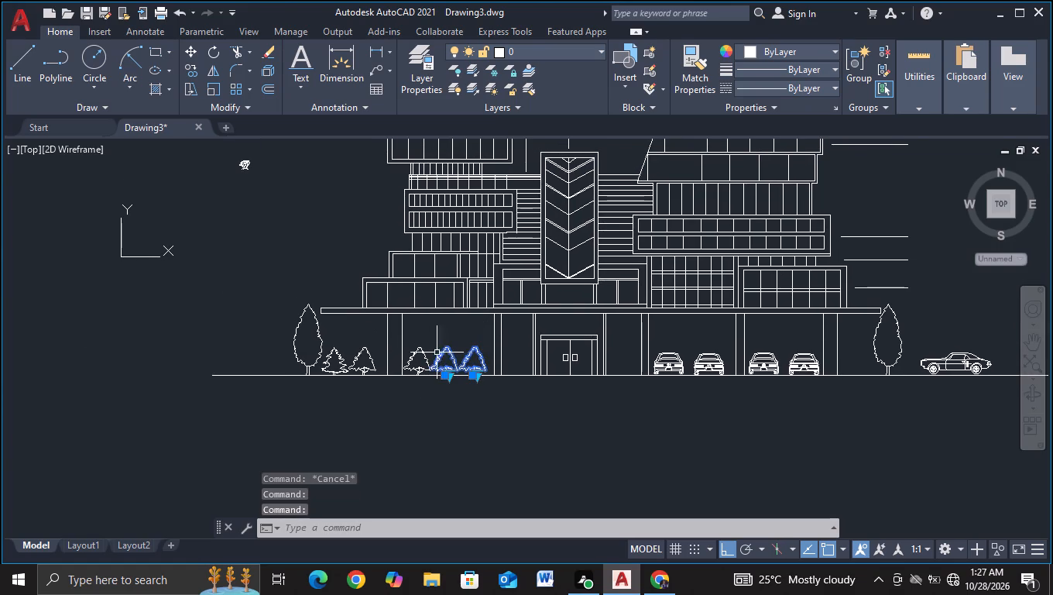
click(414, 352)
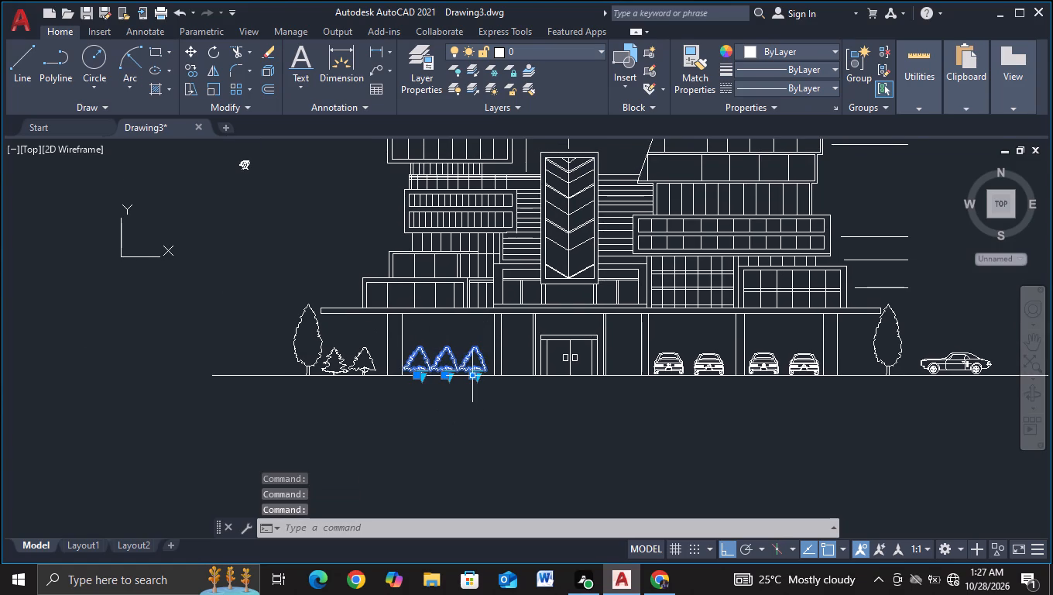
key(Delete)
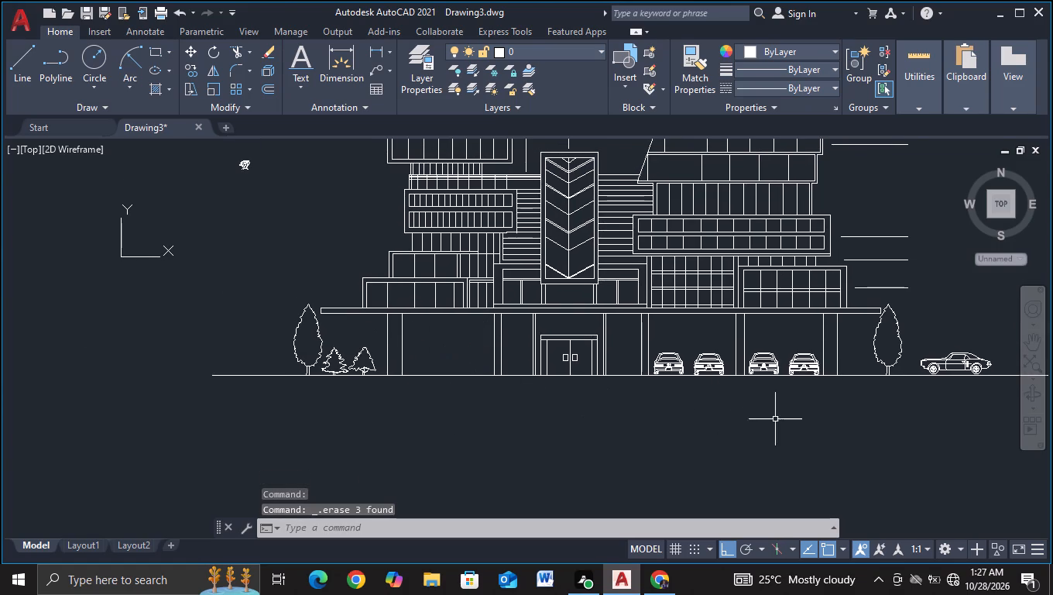
Copy the pair of rear-view sports cars beside the entrance horizontally along the ground line into the bay left of the entrance.
scroll(723, 377, up, 2)
click(543, 305)
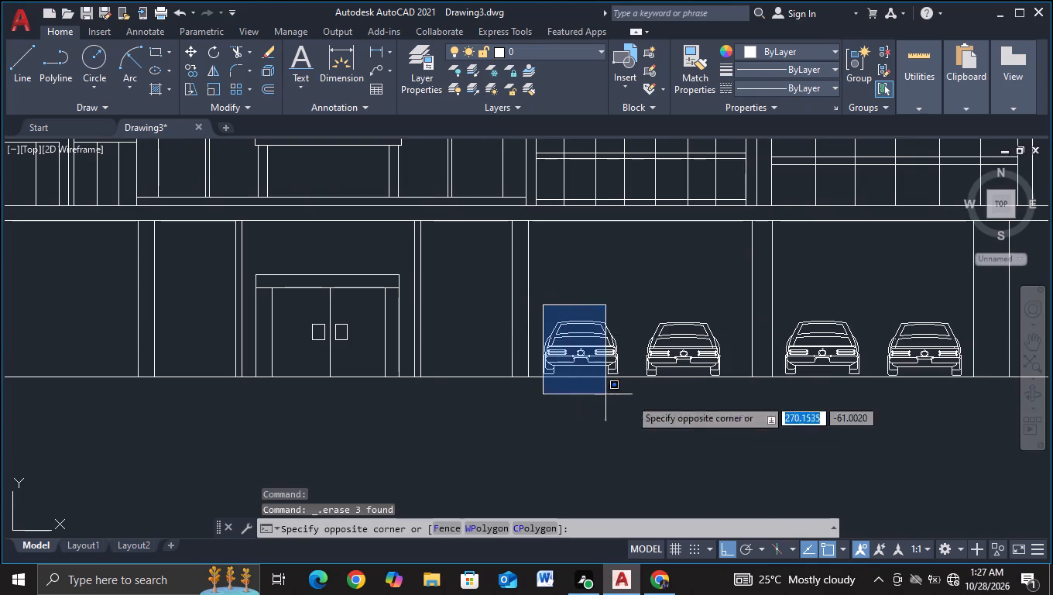
click(729, 391)
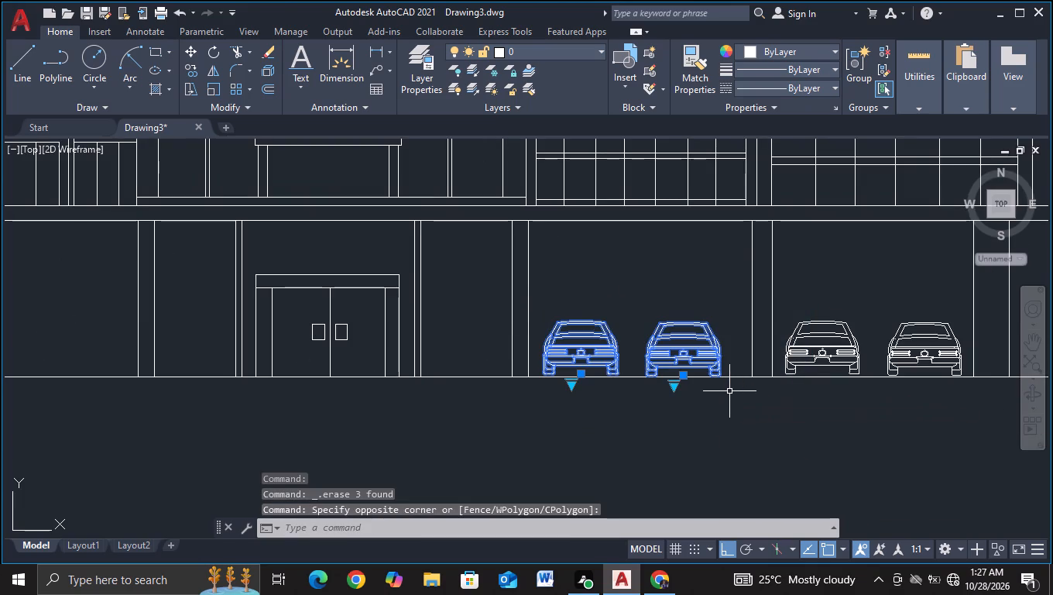
key(c)
click(762, 445)
drag(761, 445, 732, 442)
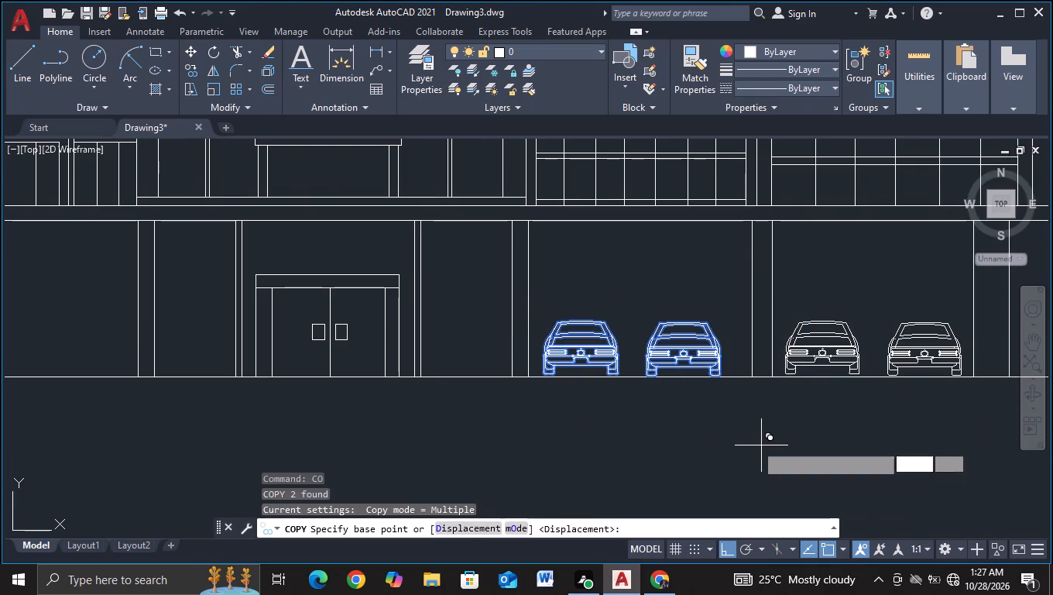
drag(732, 442, 619, 425)
middle_drag(311, 368, 749, 429)
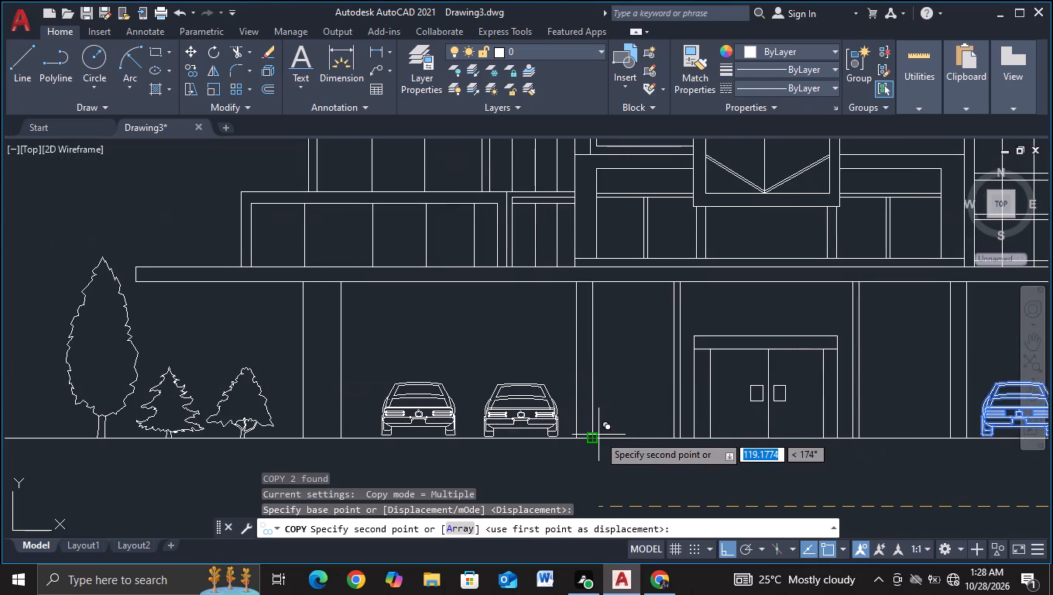
key(F3)
click(599, 435)
key(Escape)
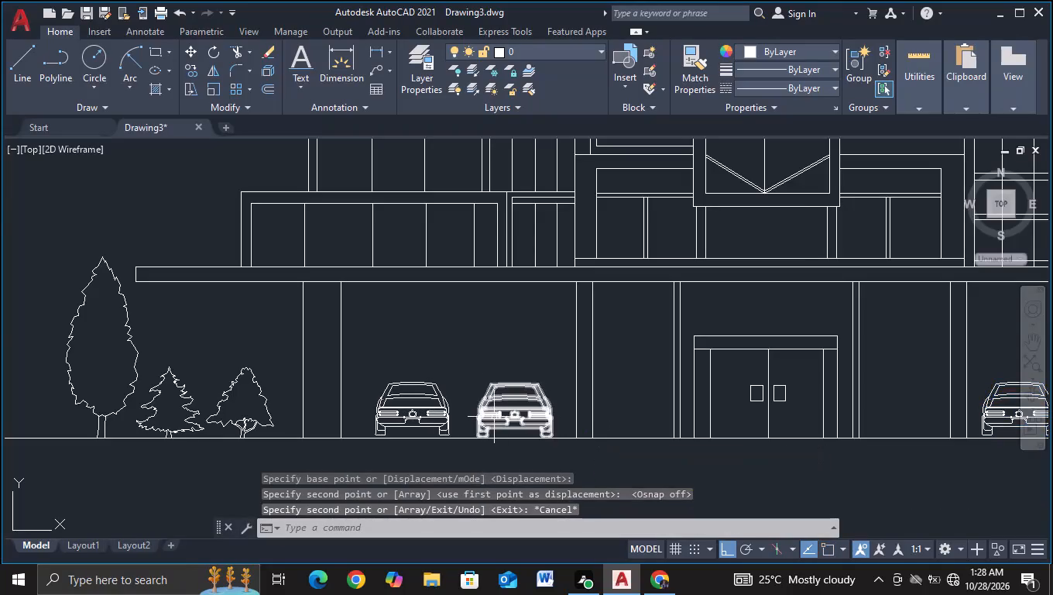
Change the left car in the bay left of the entrance to the Sedan (Front) variant.
click(447, 400)
click(403, 445)
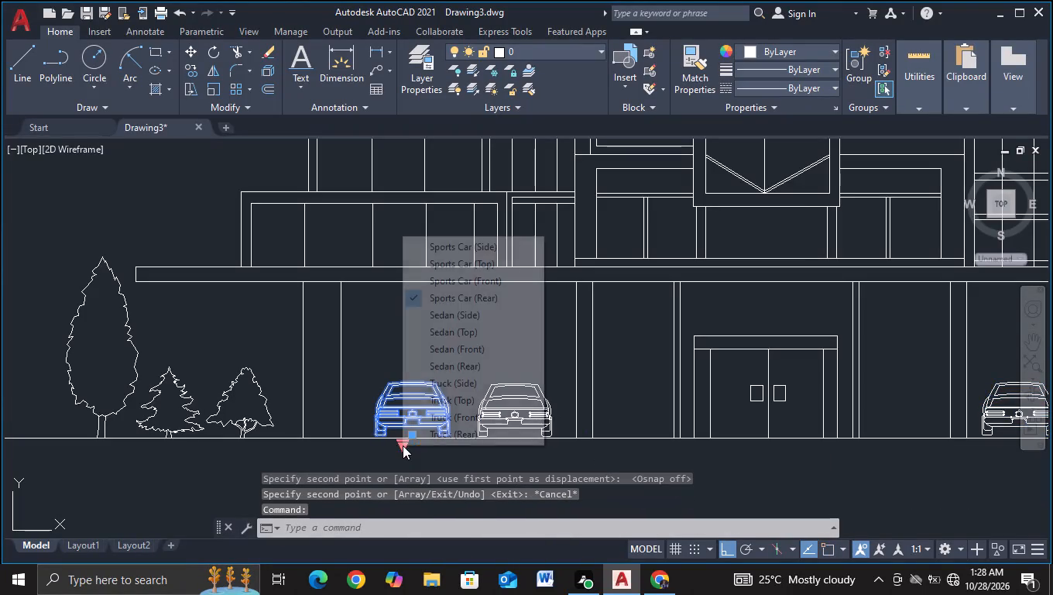
click(454, 353)
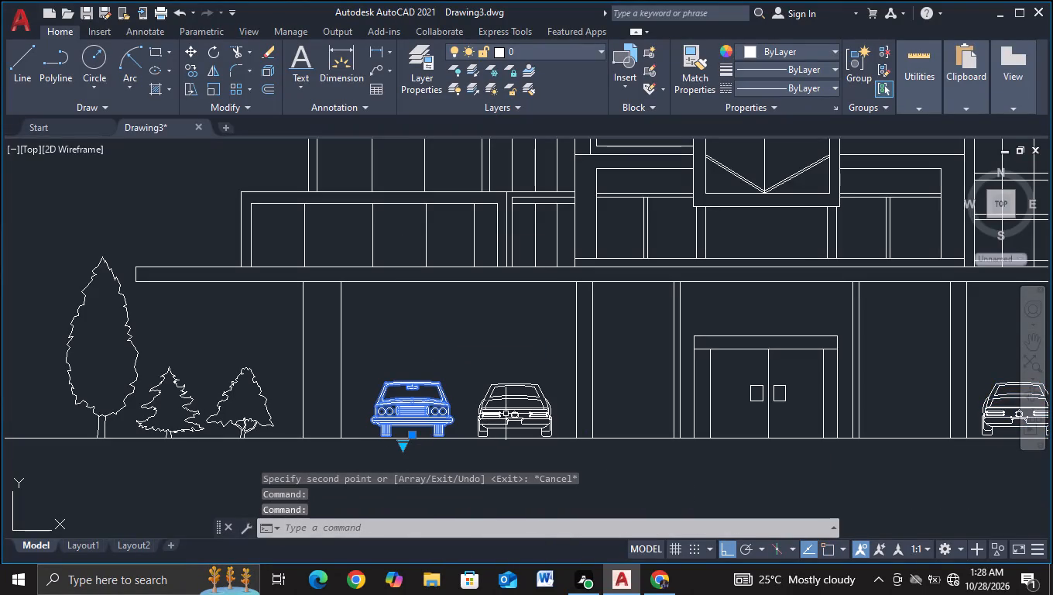
Change the right car in the bay left of the entrance to the Sports Car (Front) variant.
click(506, 409)
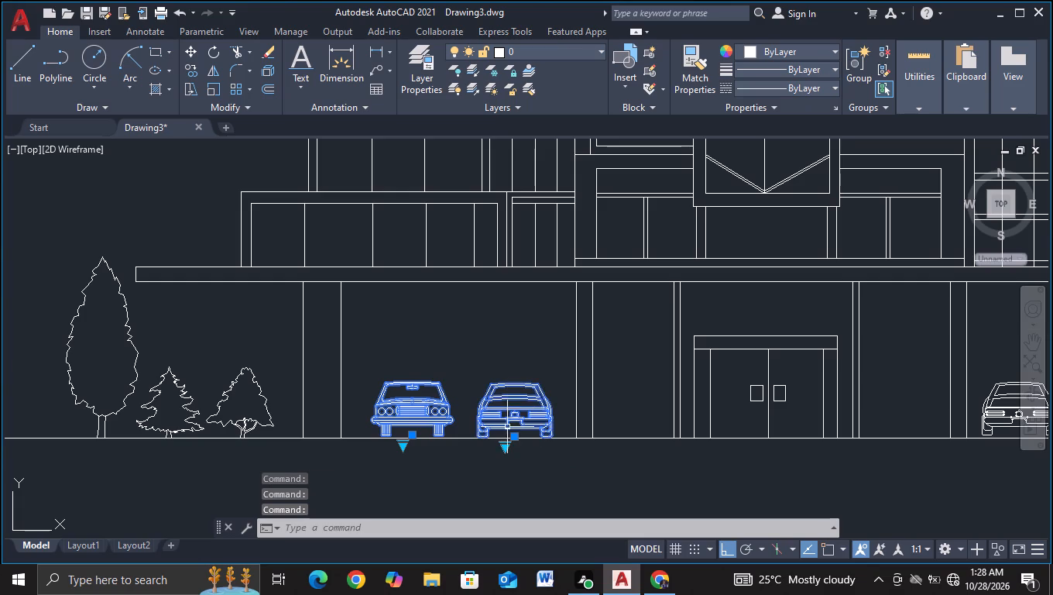
click(504, 446)
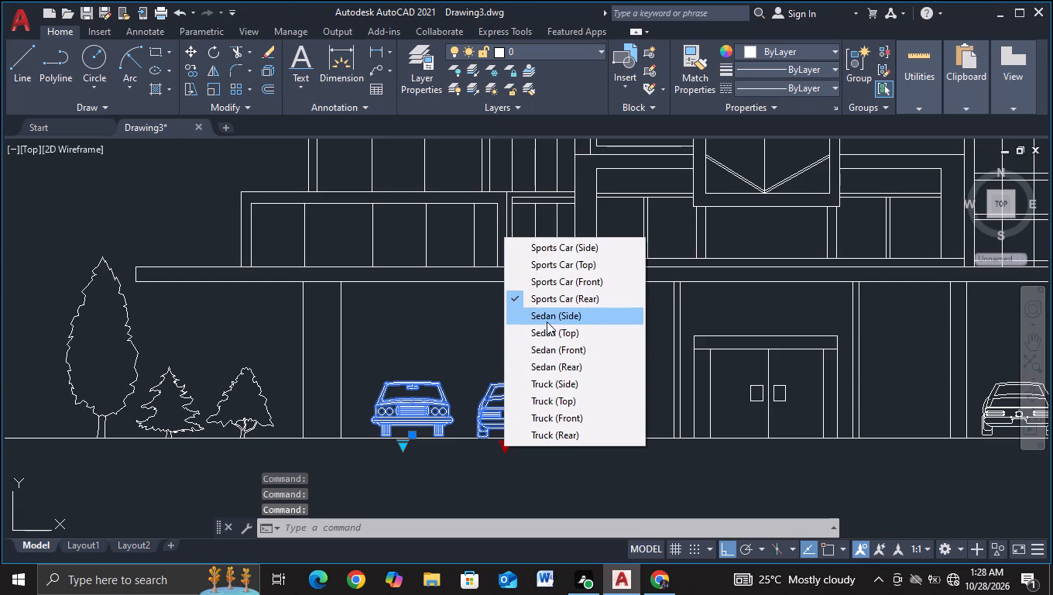
click(553, 282)
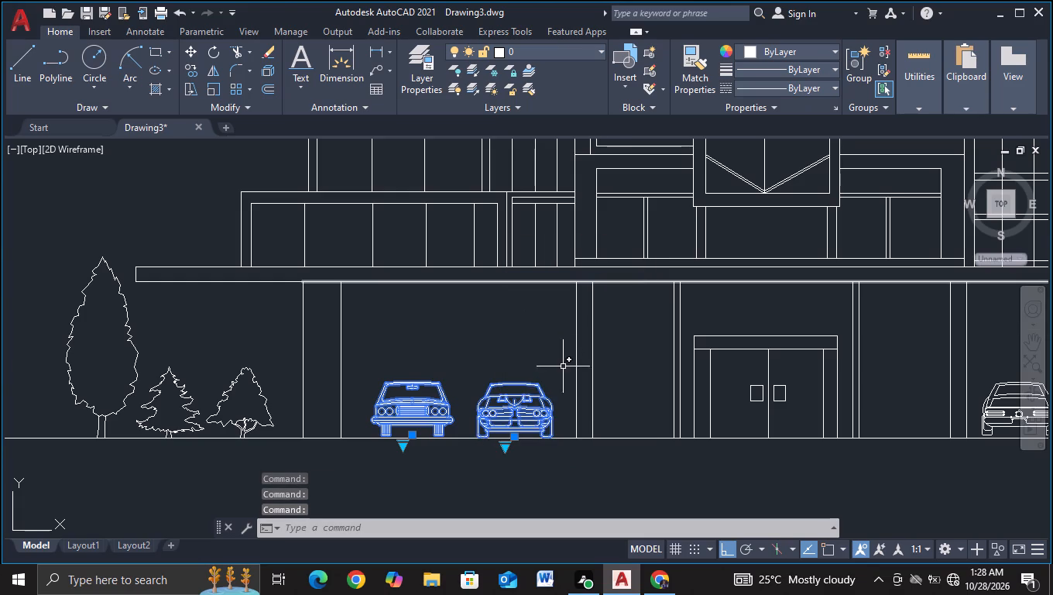
key(Escape)
Change the left car in the far-right bay to the Truck (Front) variant.
scroll(614, 429, down, 1)
middle_drag(624, 435, 322, 393)
middle_drag(506, 428, 458, 432)
scroll(458, 431, down, 1)
click(602, 397)
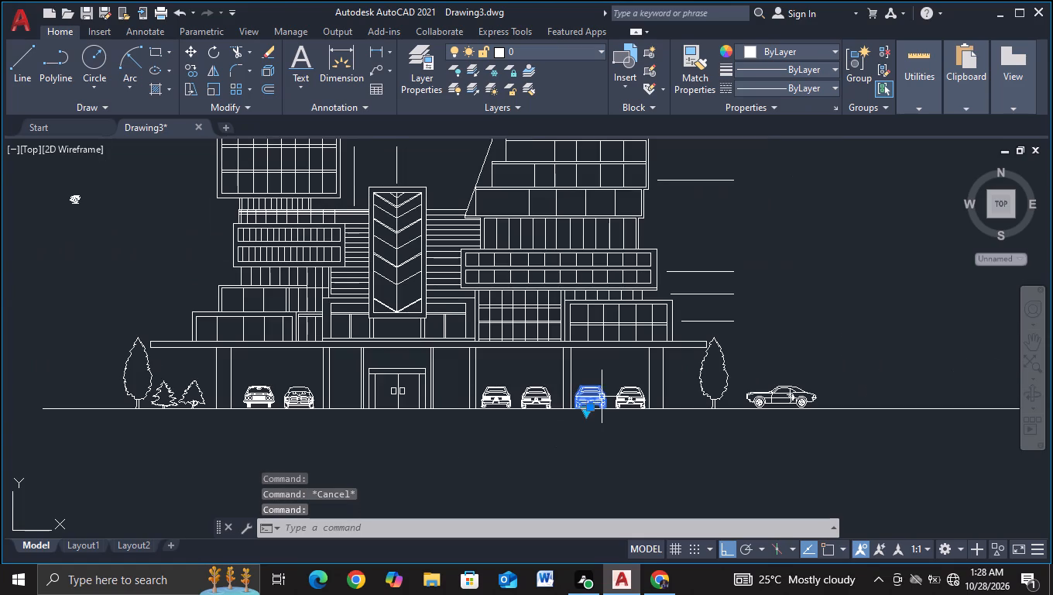
click(587, 416)
click(585, 414)
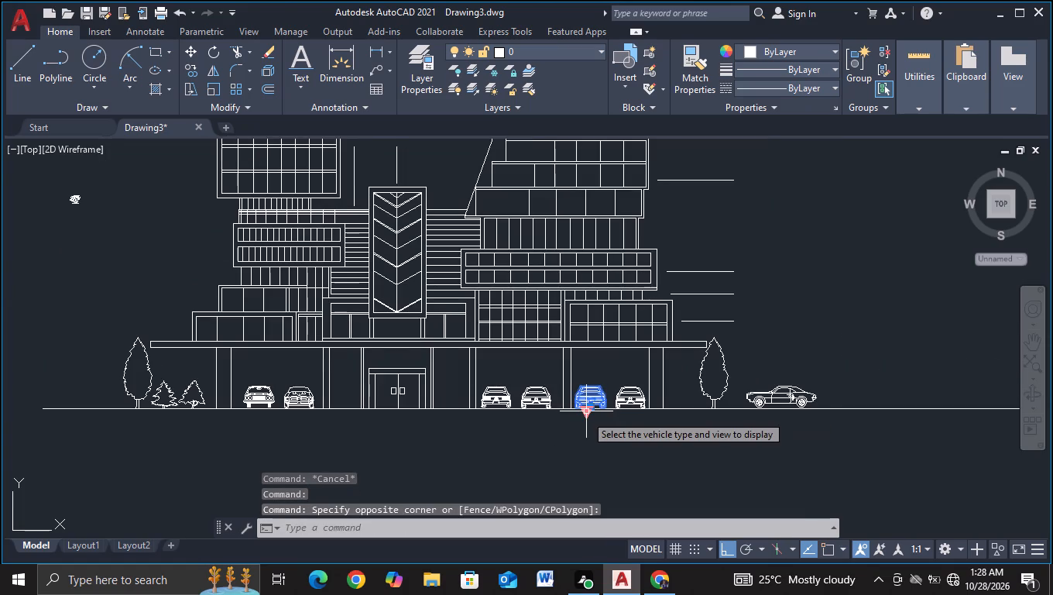
click(585, 414)
key(Escape)
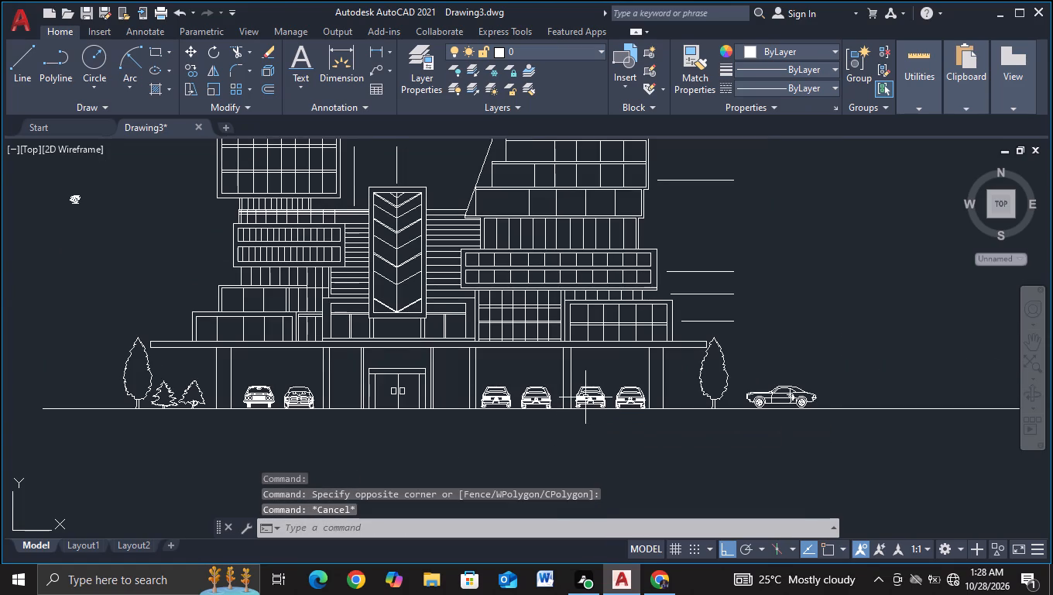
click(585, 397)
click(585, 414)
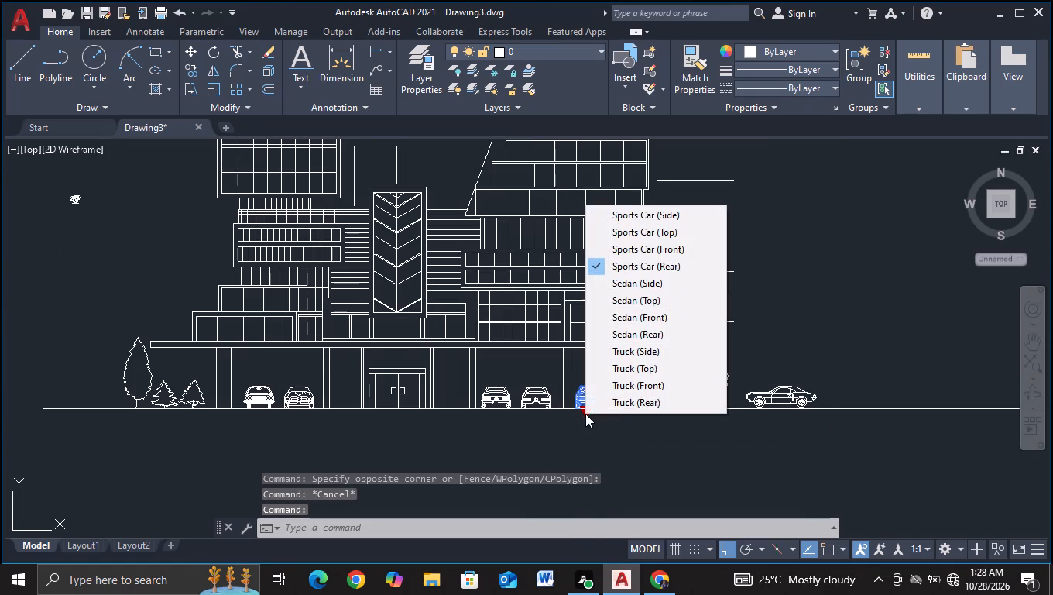
click(614, 393)
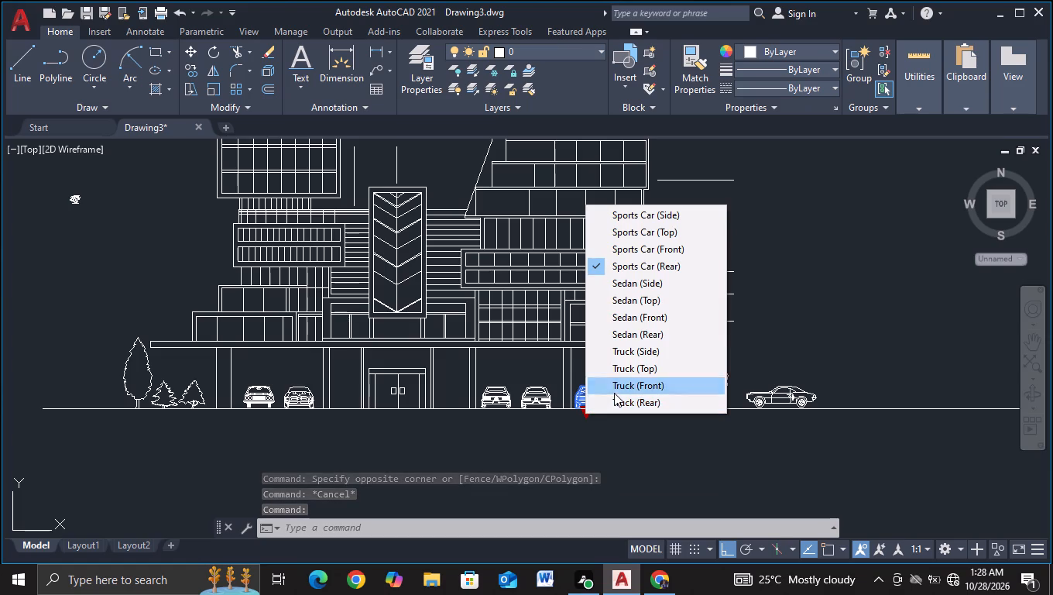
key(Escape)
Change the right car in the far-right bay to the Sedan (Rear) variant.
click(622, 395)
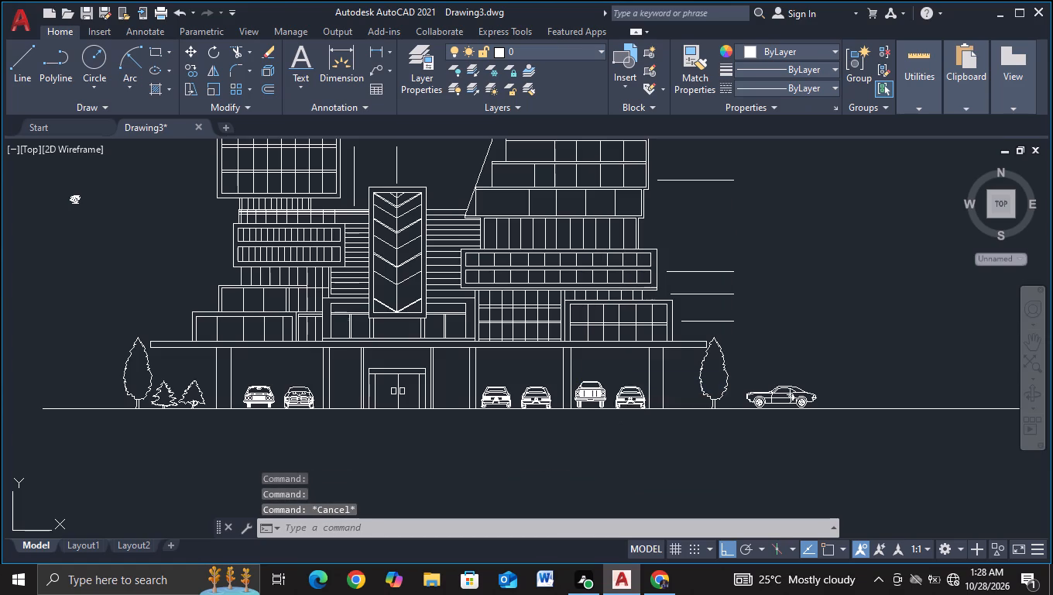
click(628, 415)
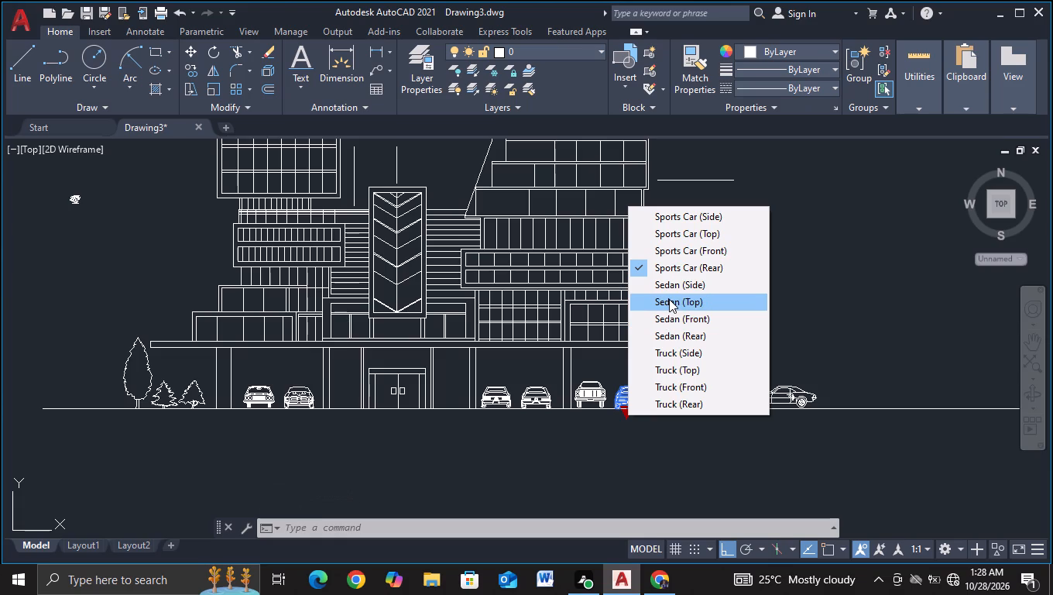
click(672, 341)
key(Escape)
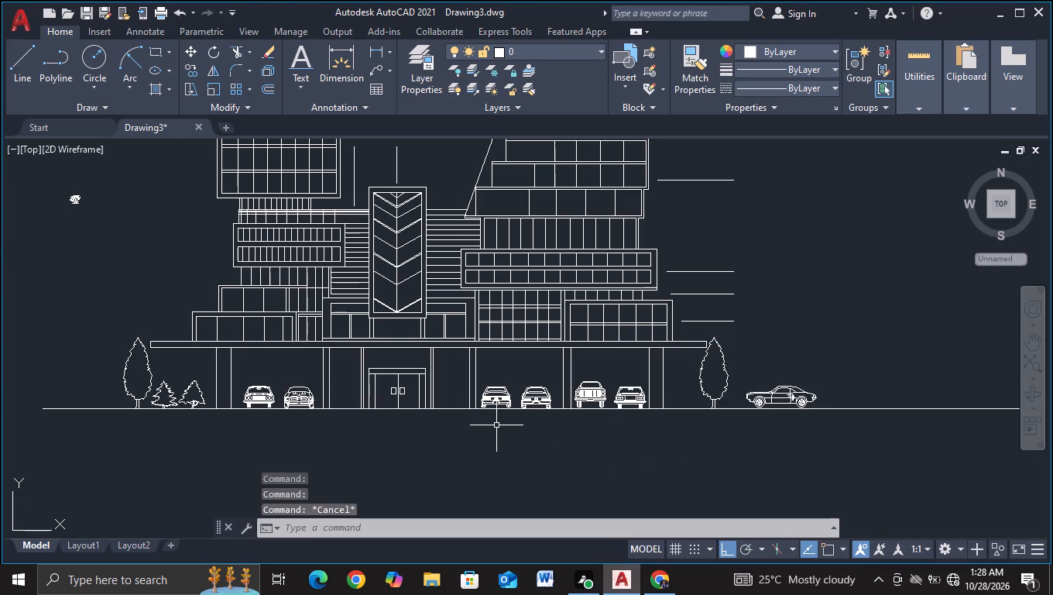
Examine the cars, trees and facade across the whole building elevation.
middle_drag(462, 439, 546, 439)
scroll(546, 439, up, 1)
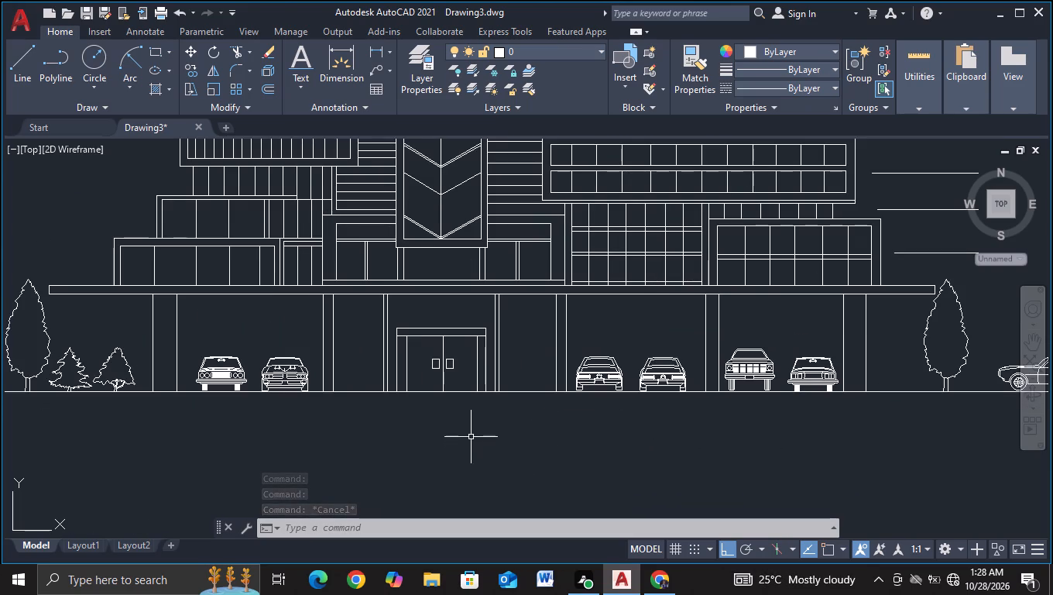
middle_drag(472, 437, 490, 489)
scroll(437, 332, up, 1)
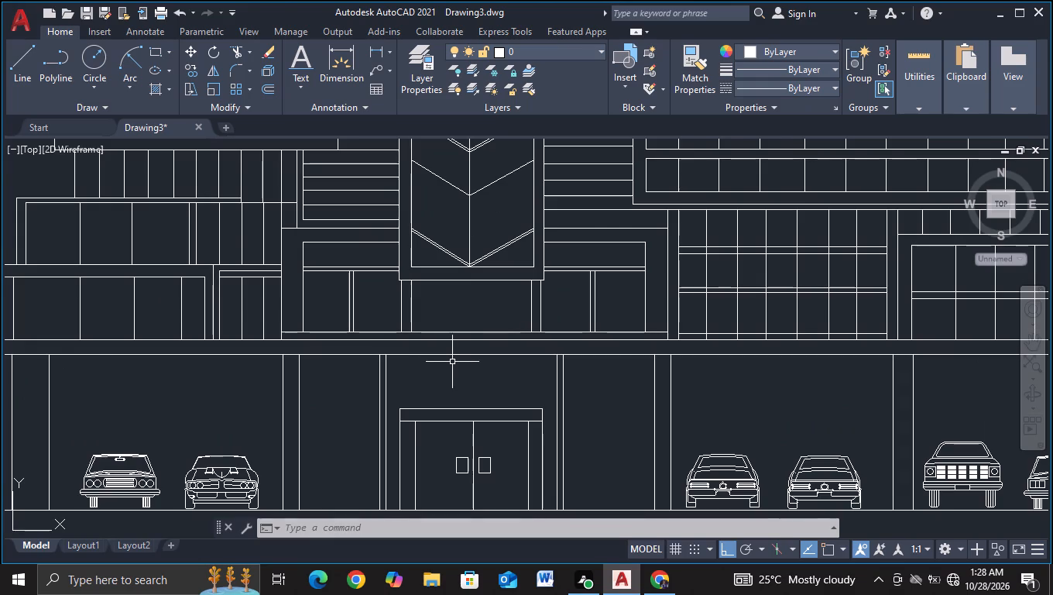
scroll(452, 362, down, 1)
middle_drag(454, 352, 468, 414)
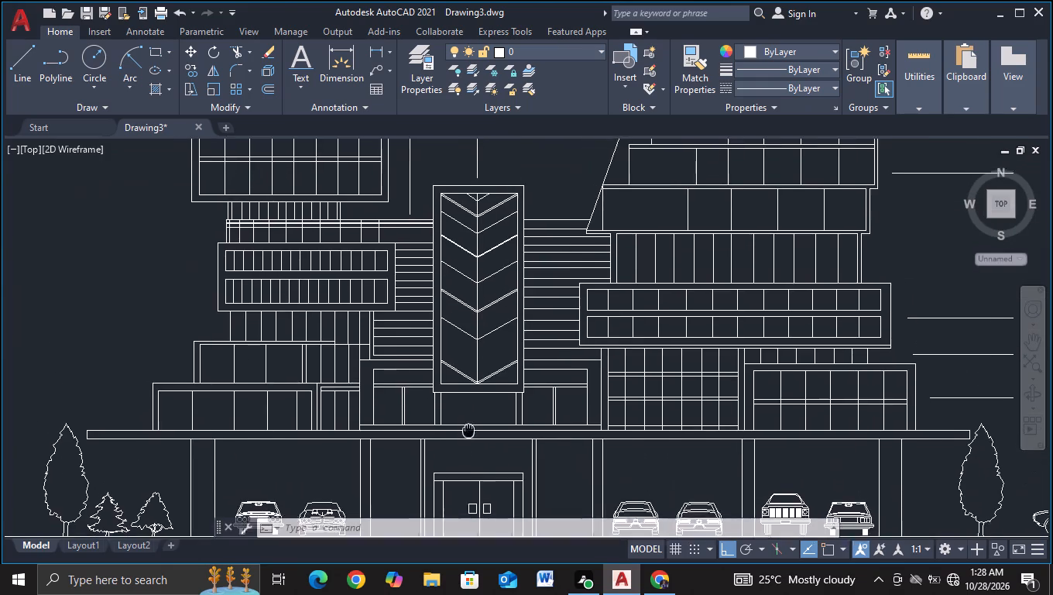
middle_drag(468, 414, 468, 407)
scroll(469, 404, down, 2)
scroll(475, 408, up, 1)
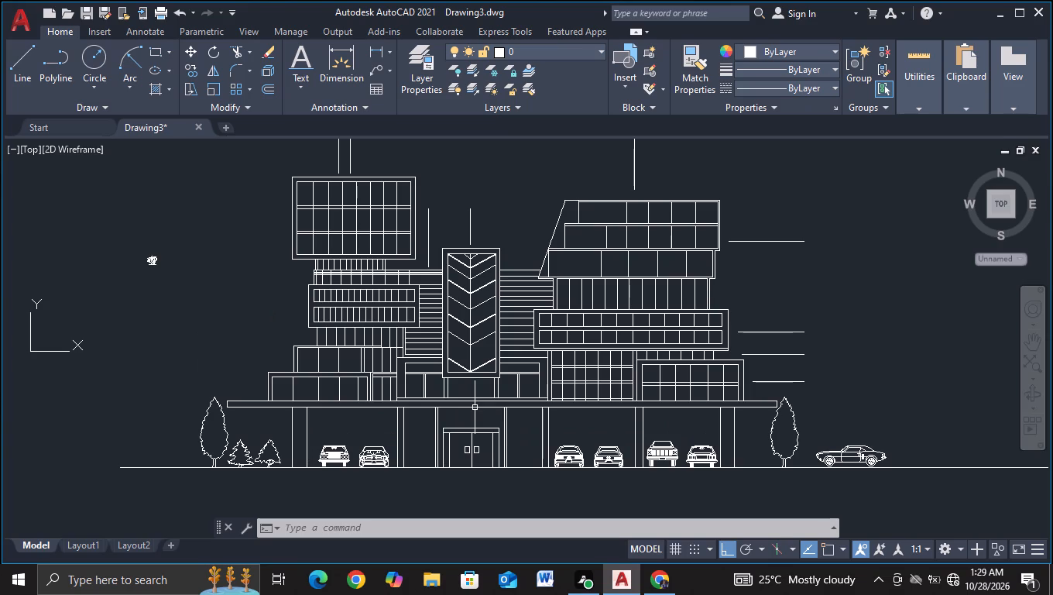
scroll(484, 430, down, 1)
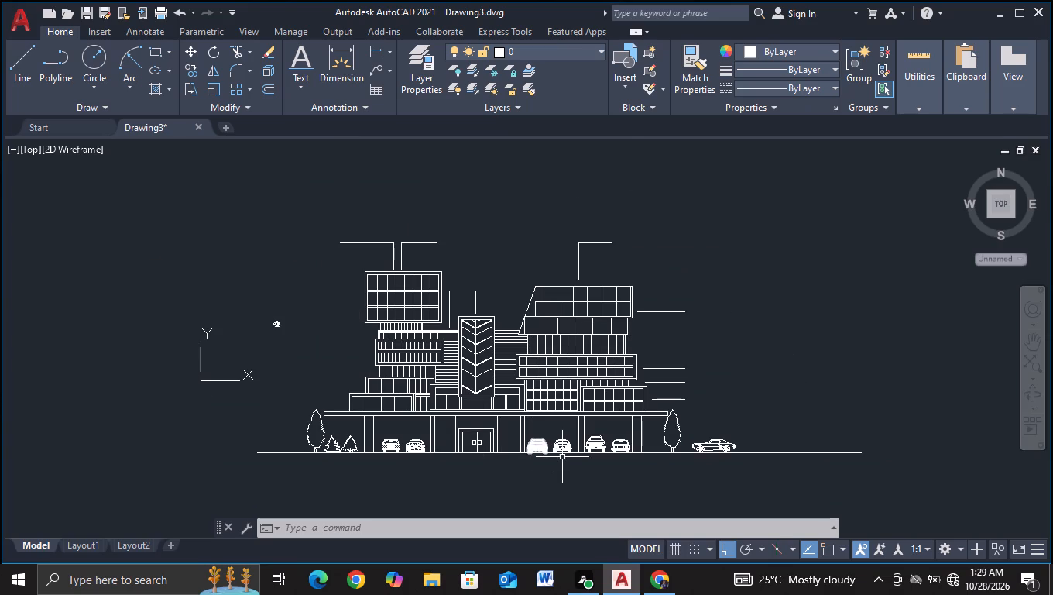
middle_drag(565, 458, 587, 469)
scroll(352, 365, up, 1)
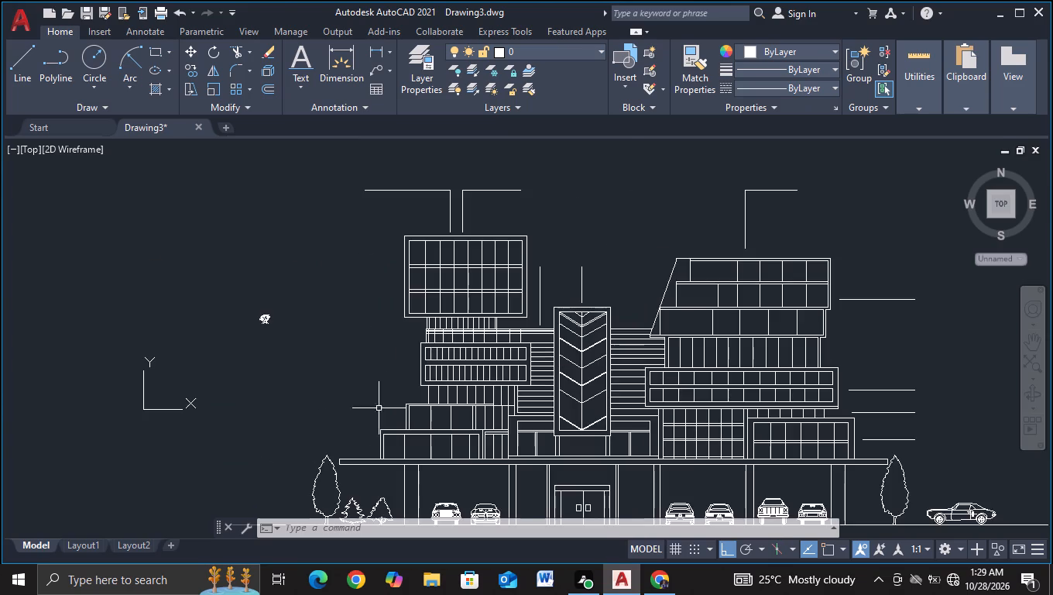
Scale the loose shrub block left of the building up to nearly double its size.
middle_drag(395, 435, 417, 473)
scroll(344, 400, up, 1)
middle_drag(344, 400, 379, 445)
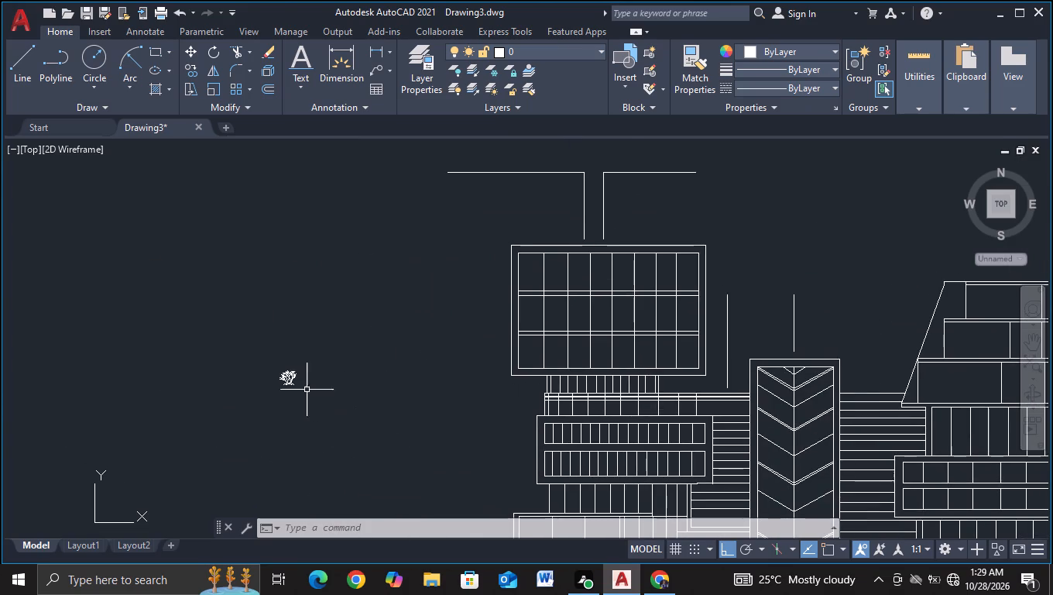
click(273, 362)
click(324, 410)
key(s)
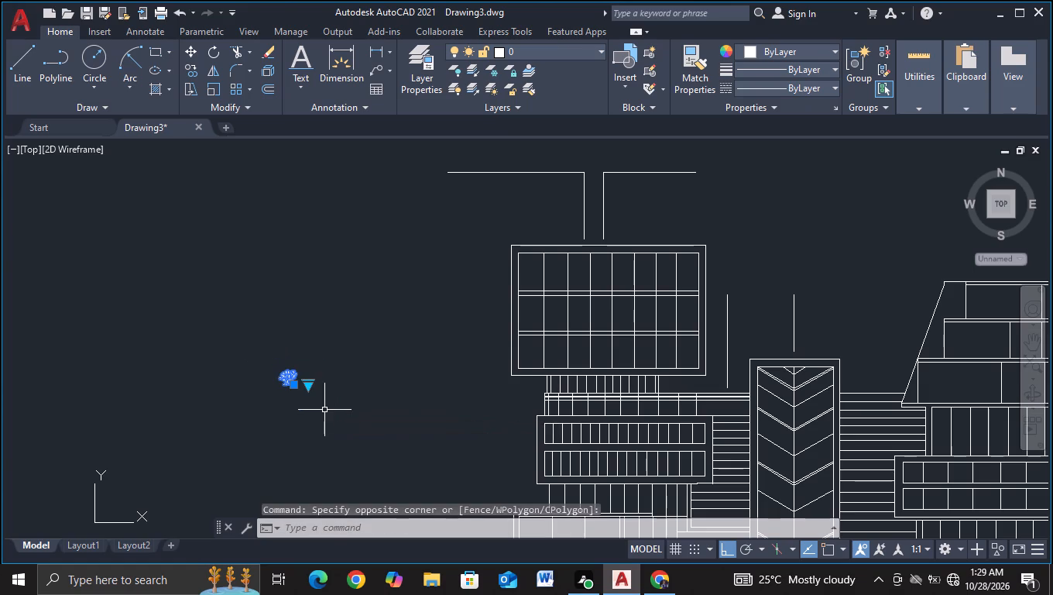
click(371, 454)
click(341, 399)
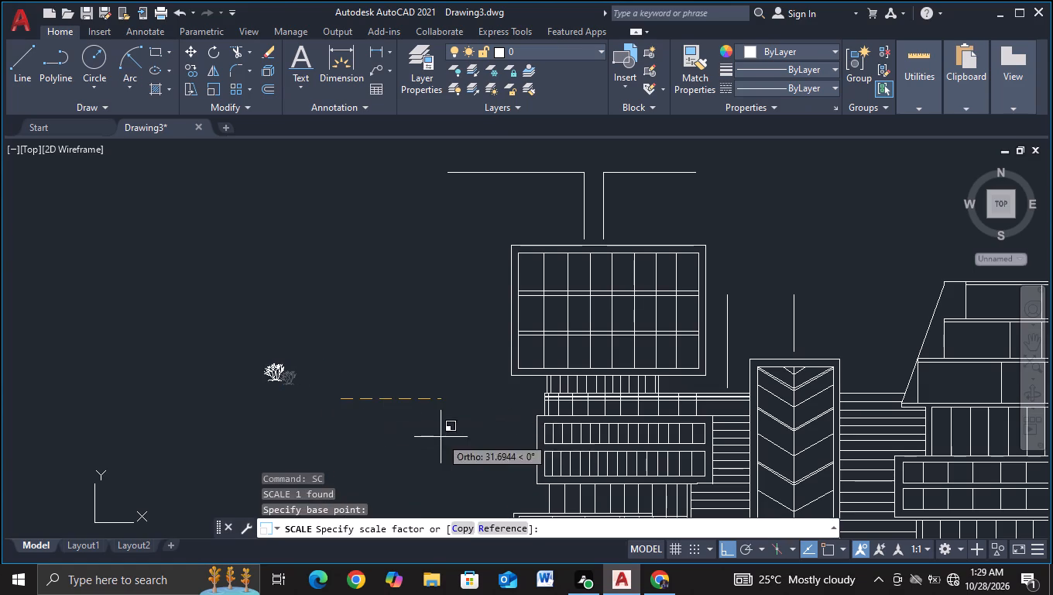
click(478, 402)
Copy the enlarged shrub with ortho off onto the roof's upper-left corner of the right-hand block, above the sloped edge.
click(208, 324)
click(333, 409)
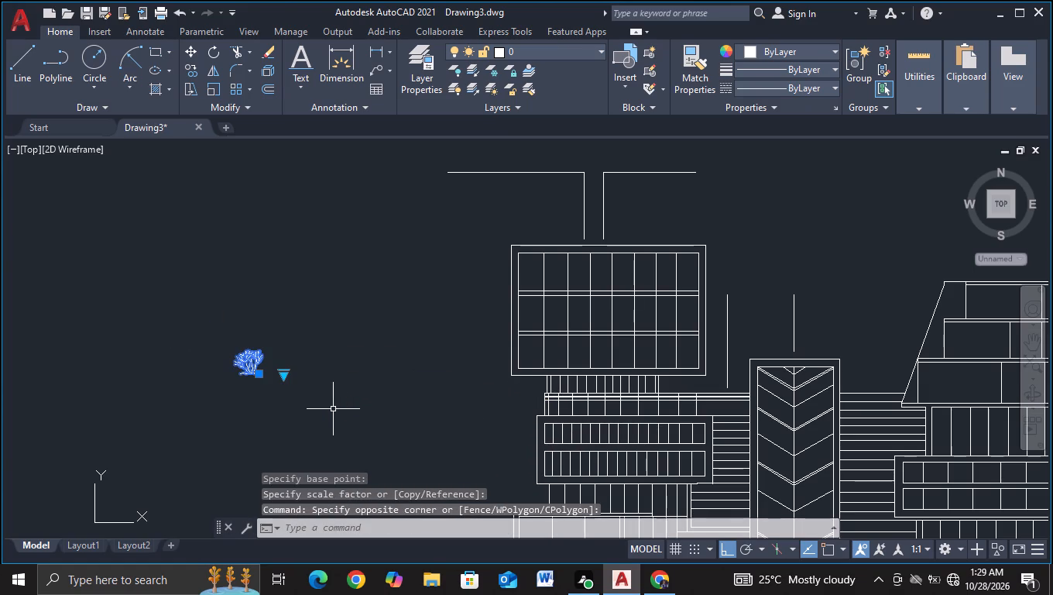
key(c)
click(360, 452)
drag(342, 428, 348, 418)
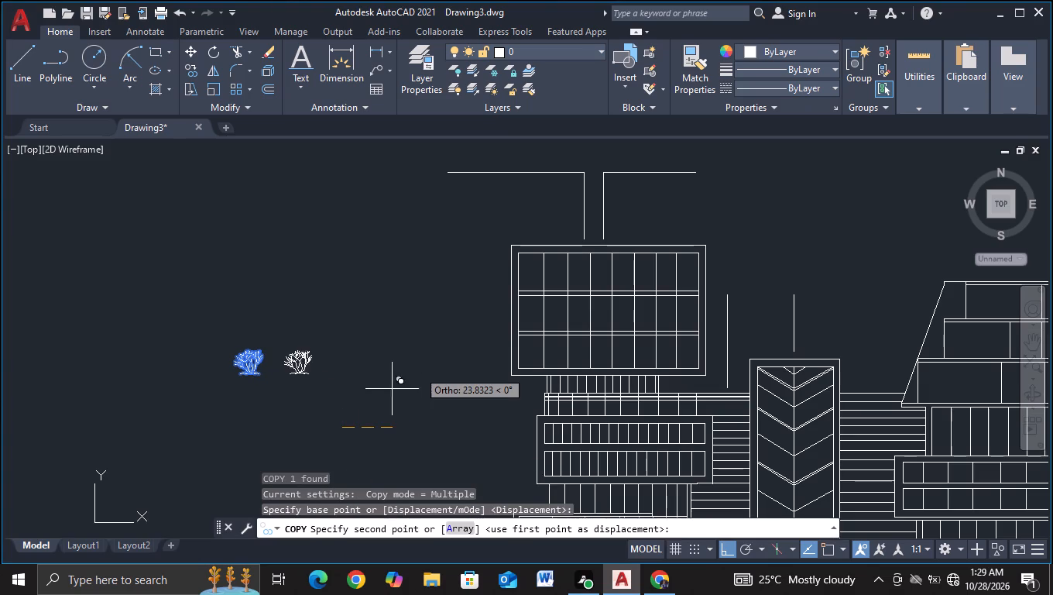
key(F8)
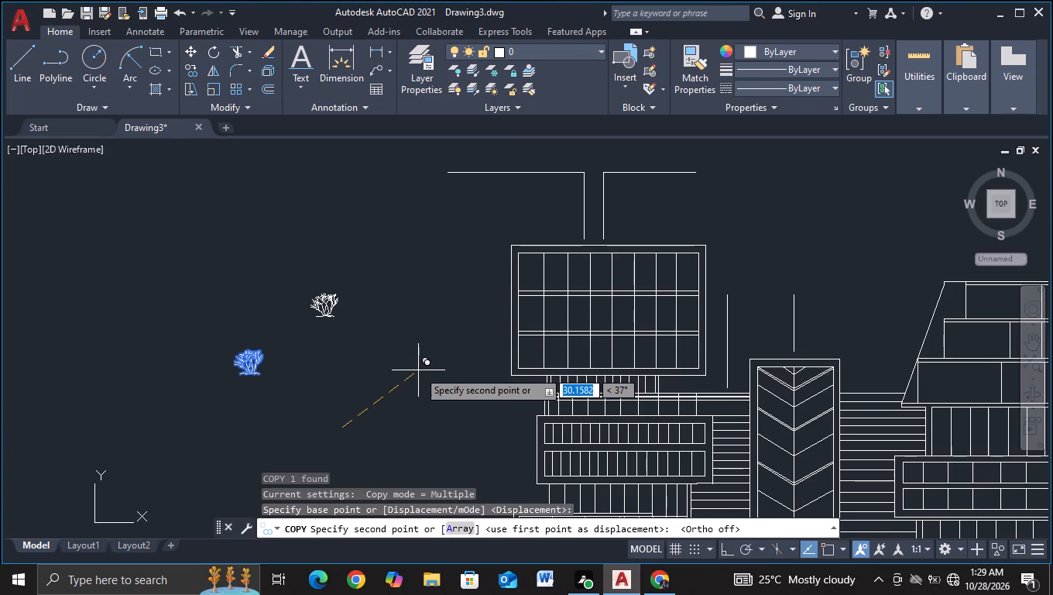
middle_drag(418, 370, 249, 404)
middle_drag(693, 271, 304, 339)
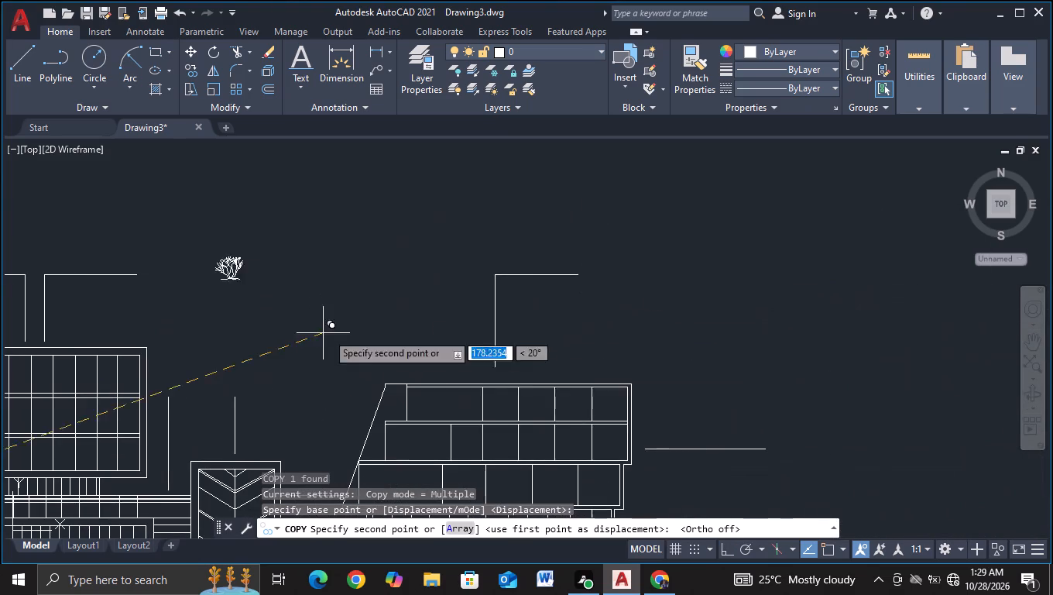
middle_drag(452, 413, 394, 338)
scroll(403, 341, up, 2)
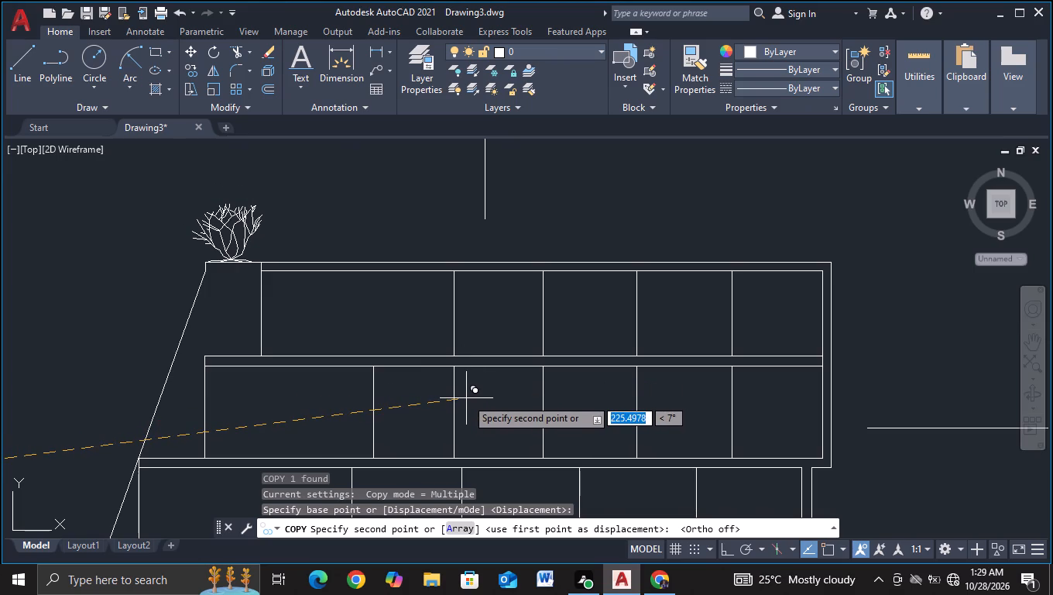
click(466, 397)
middle_drag(466, 397, 475, 343)
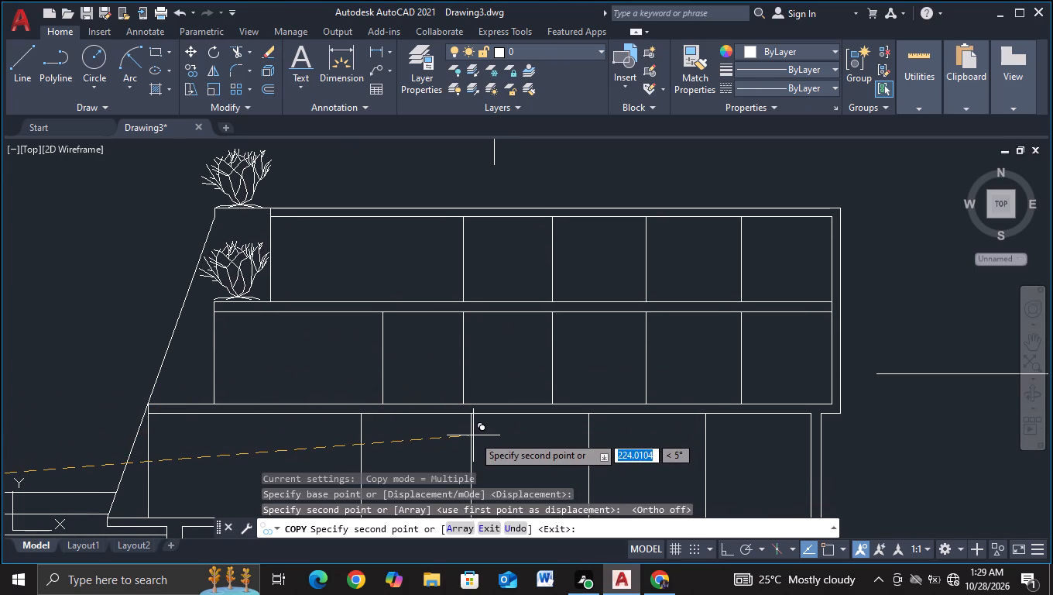
key(Escape)
Scale the shrub on the right-hand block's roof corner down to about 60% of its size.
click(263, 165)
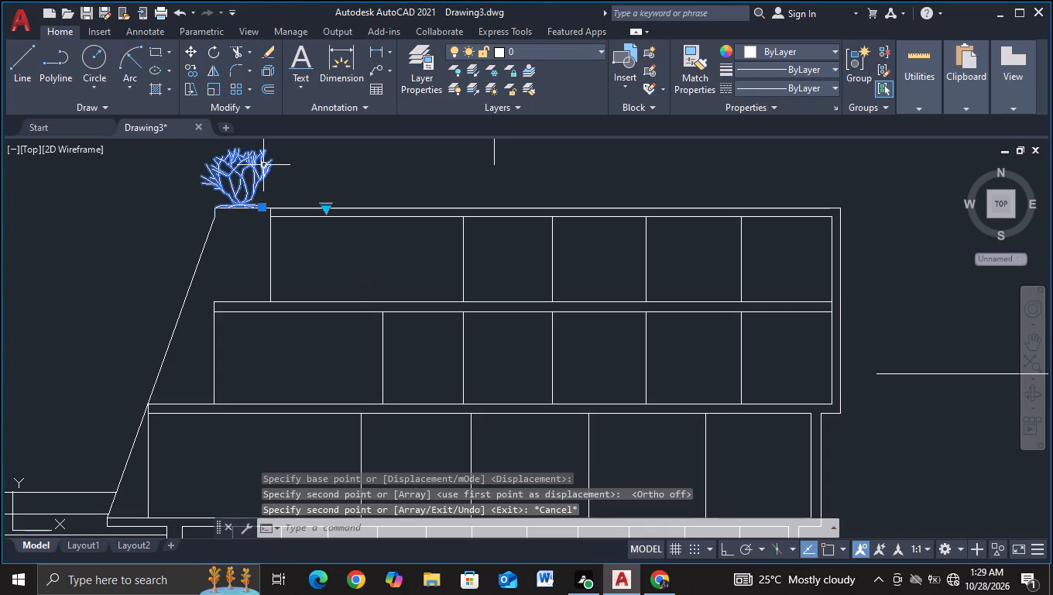
key(s)
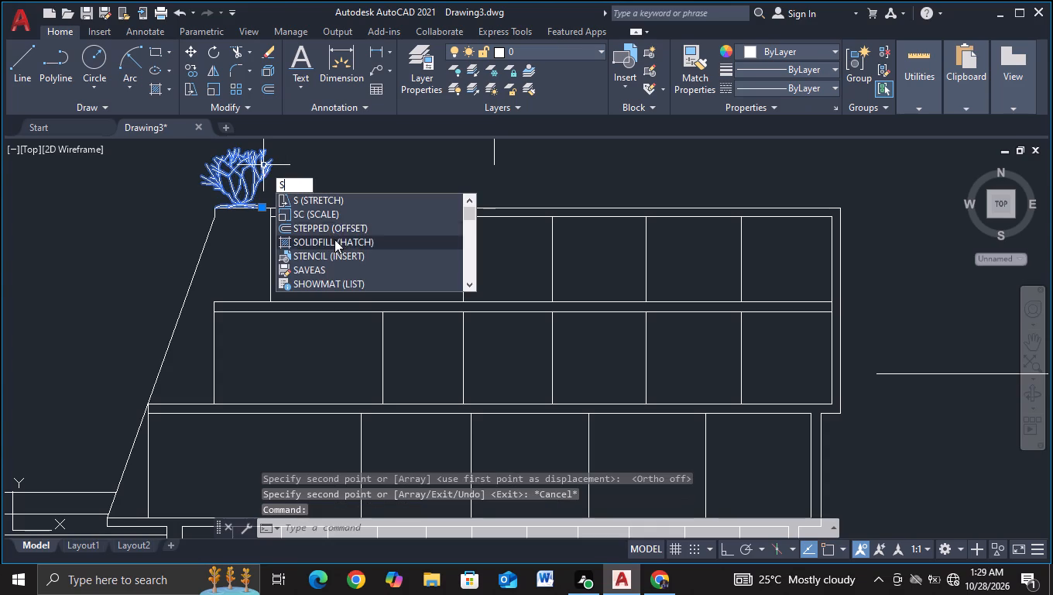
click(334, 215)
click(329, 256)
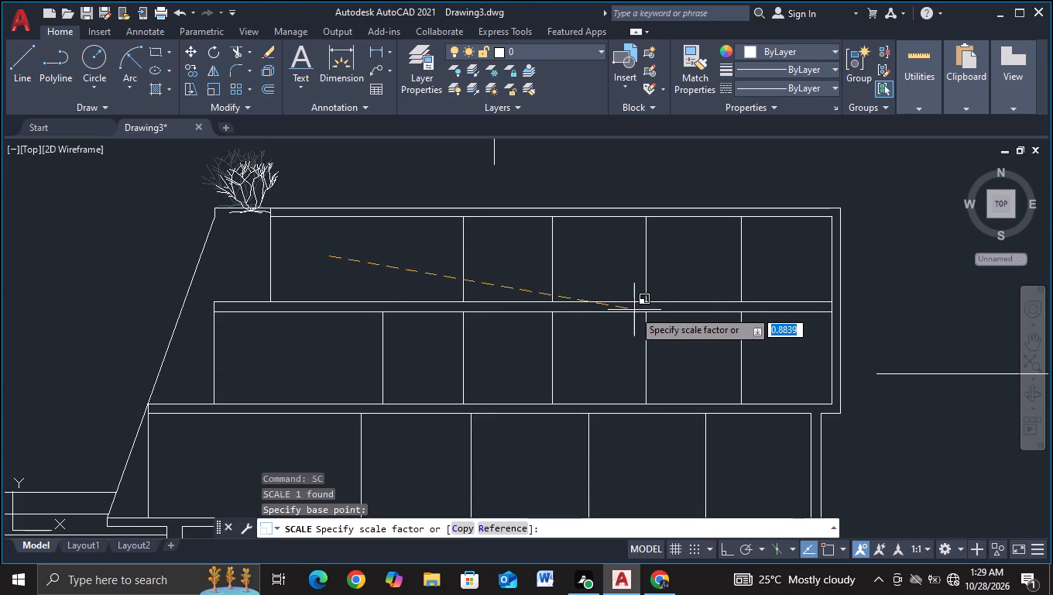
click(537, 291)
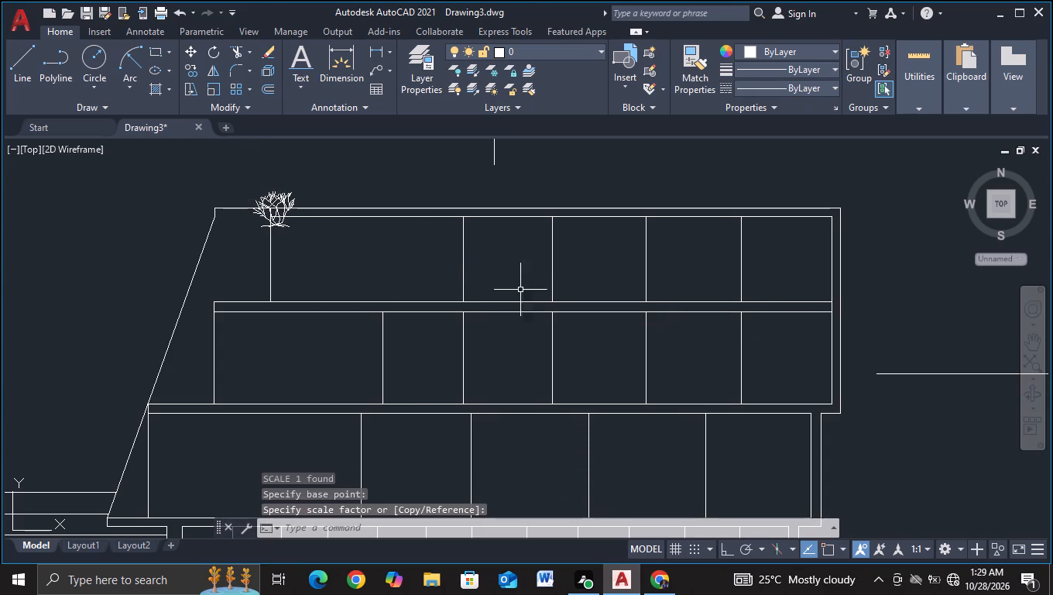
Copy the reduced shrub onto the right-hand block's upper roof corner and the two stepped terraces below it along the sloped edge.
click(288, 212)
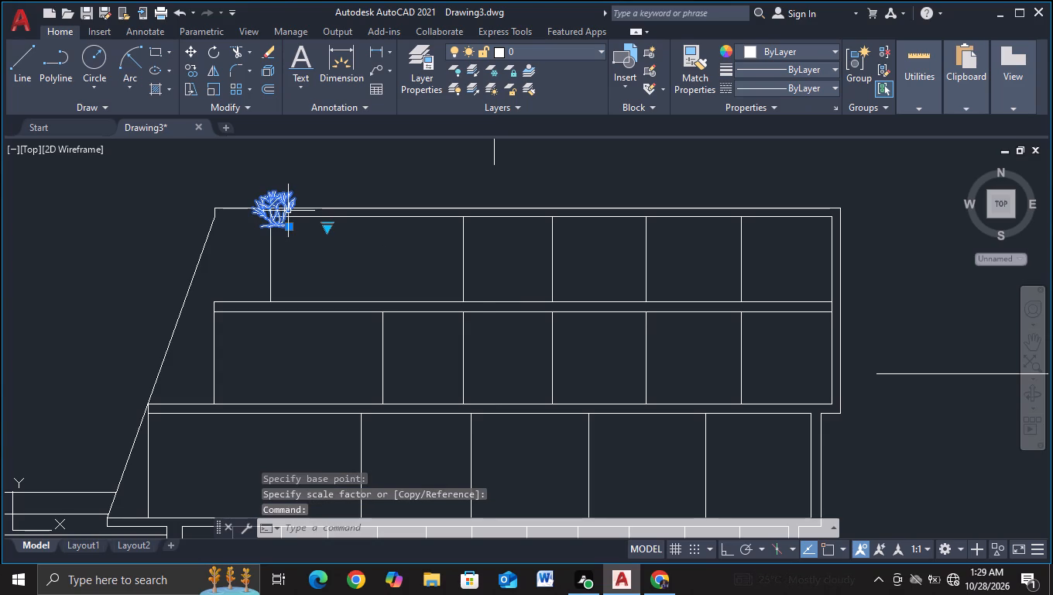
key(c)
double_click(324, 258)
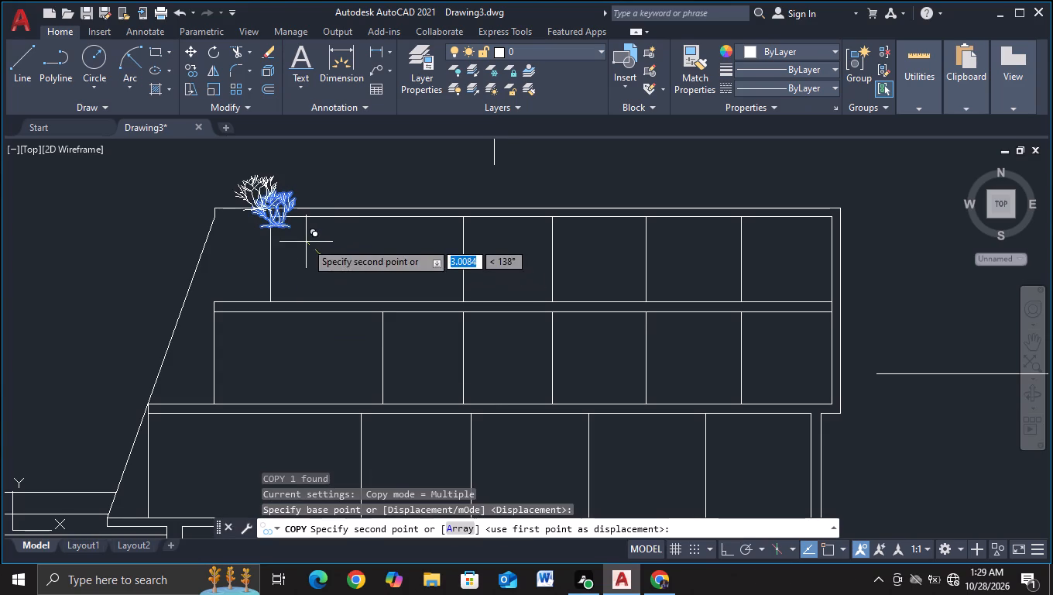
scroll(280, 238, up, 1)
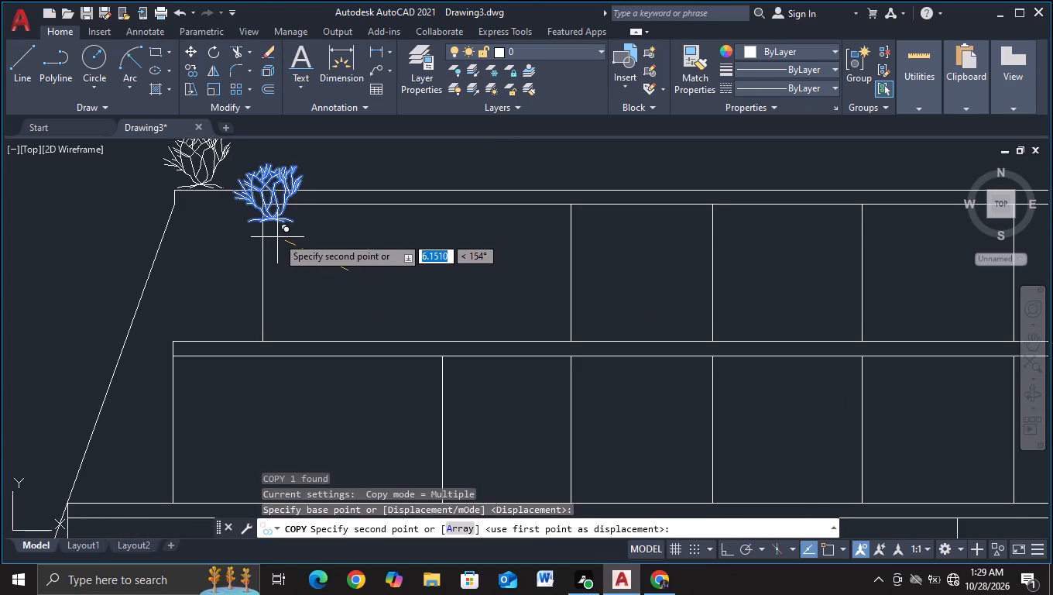
click(276, 239)
middle_drag(358, 335, 347, 250)
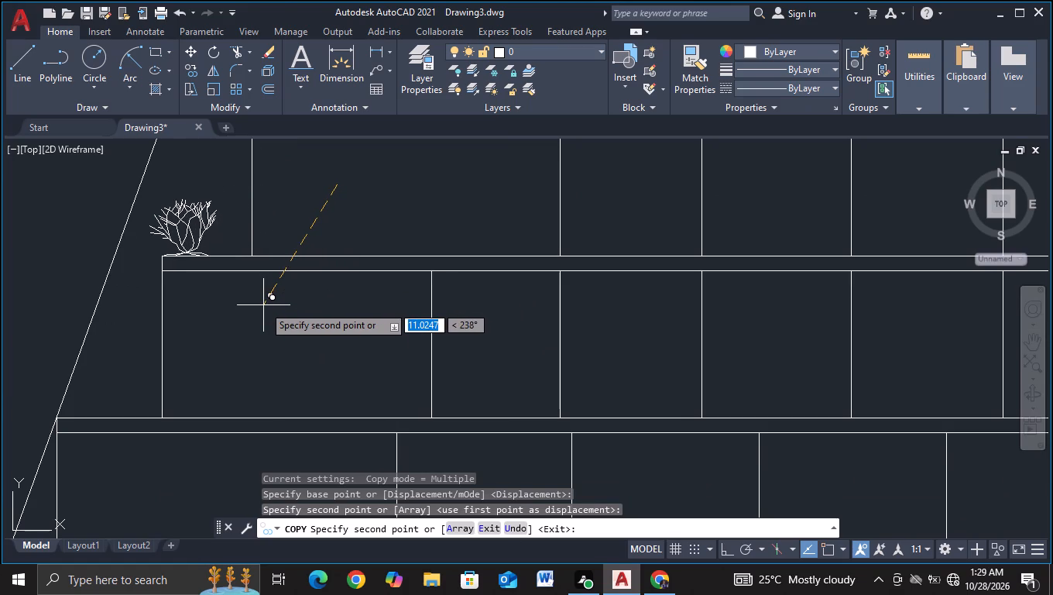
click(263, 305)
middle_drag(266, 299, 324, 181)
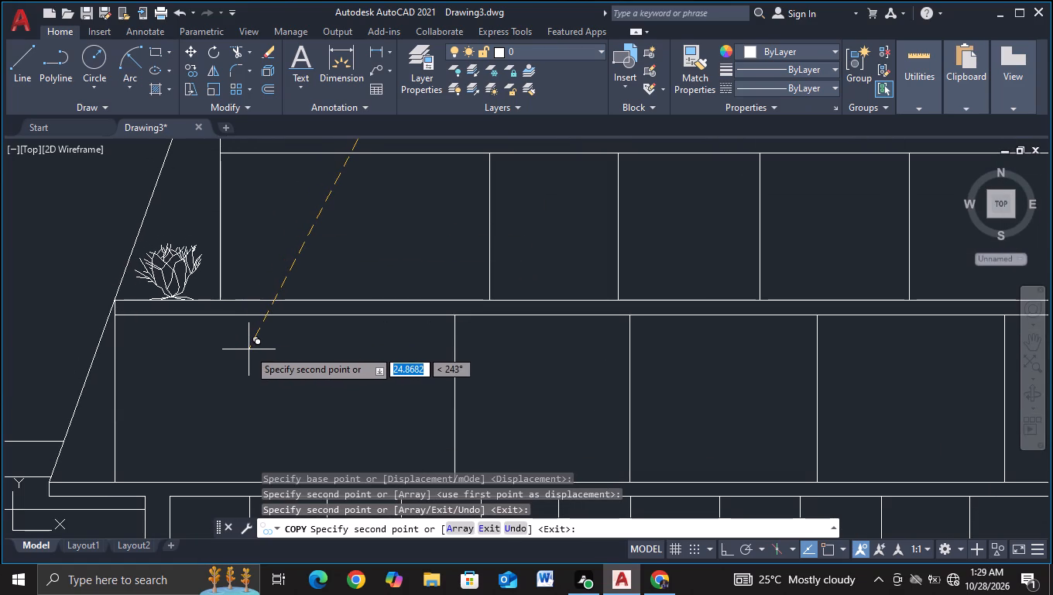
click(249, 349)
Continue copying the shrub onto the ledge at the foot of the sloped edge and onto the roof of the double-banded window box.
scroll(249, 349, down, 2)
middle_drag(249, 353, 259, 249)
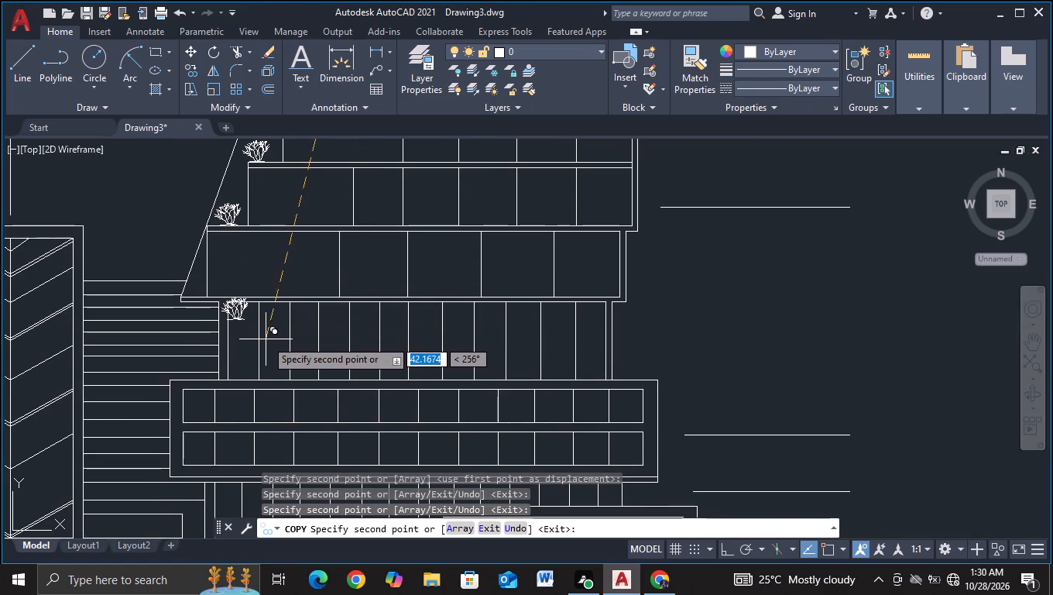
scroll(256, 327, up, 2)
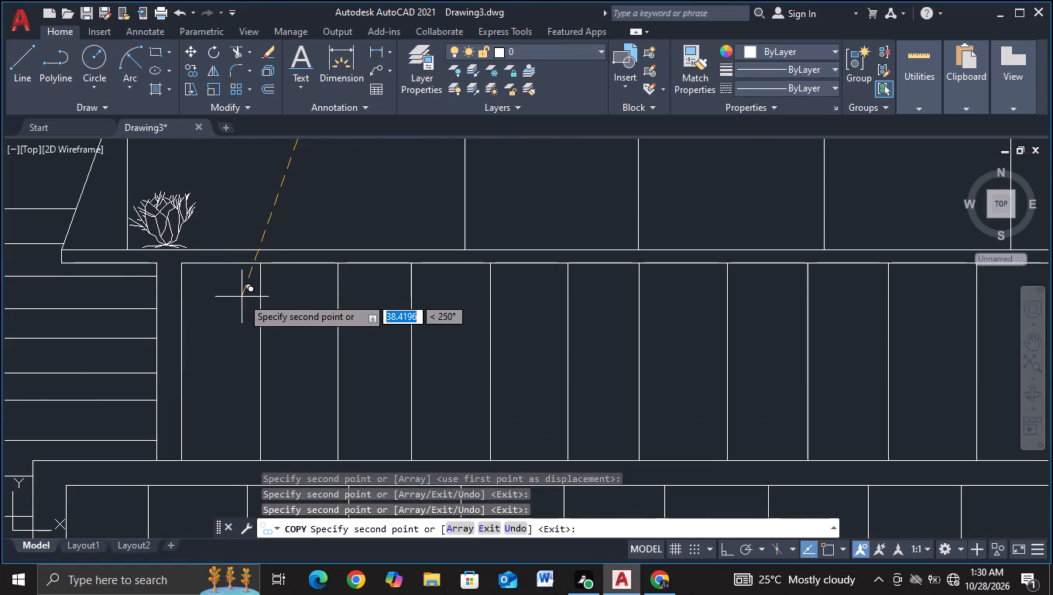
click(242, 298)
scroll(268, 301, down, 2)
middle_drag(310, 336, 293, 217)
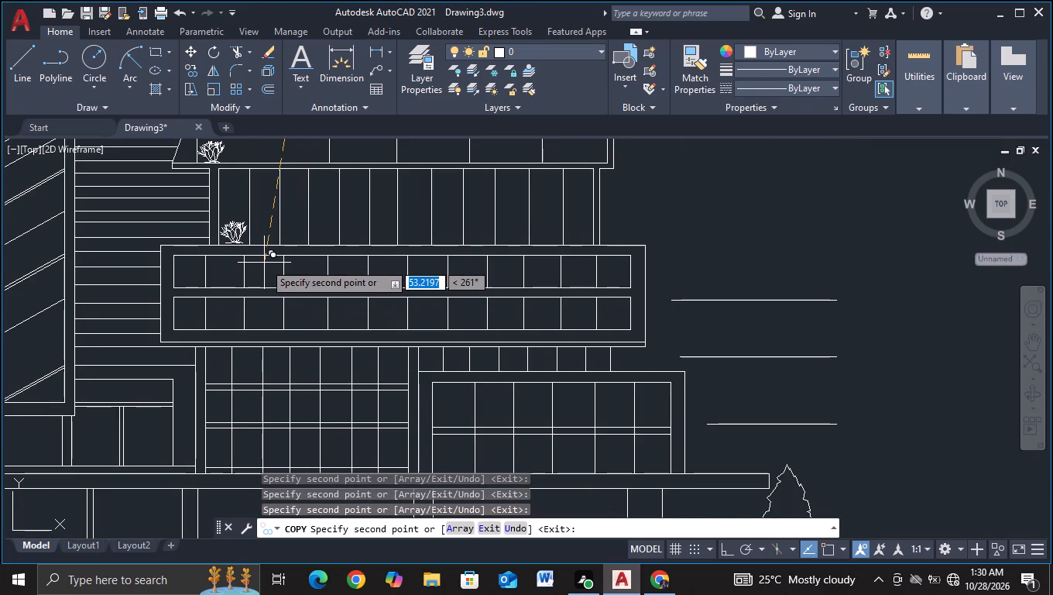
scroll(264, 263, up, 1)
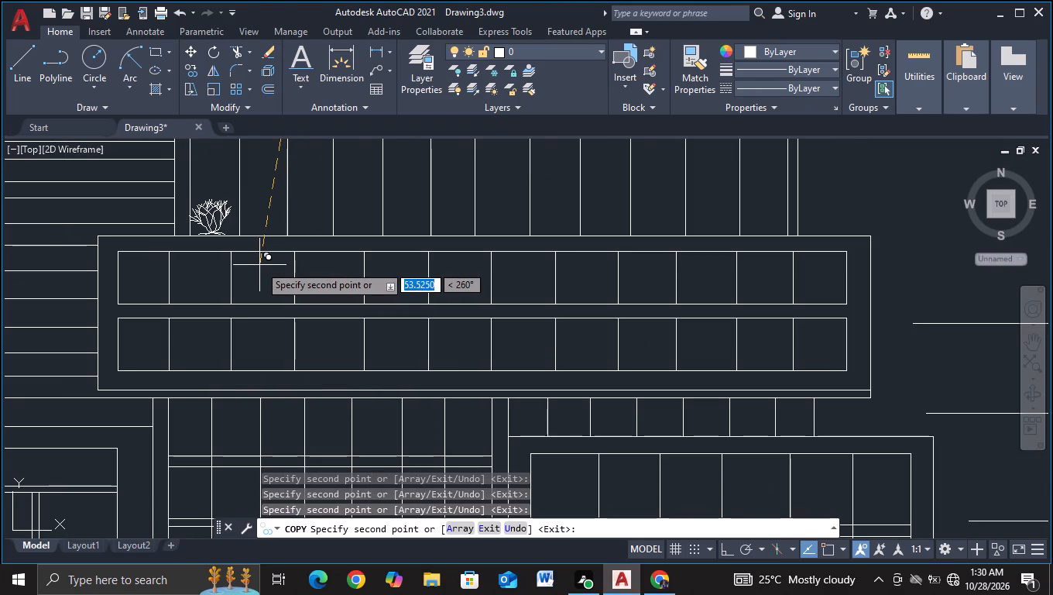
scroll(252, 265, up, 1)
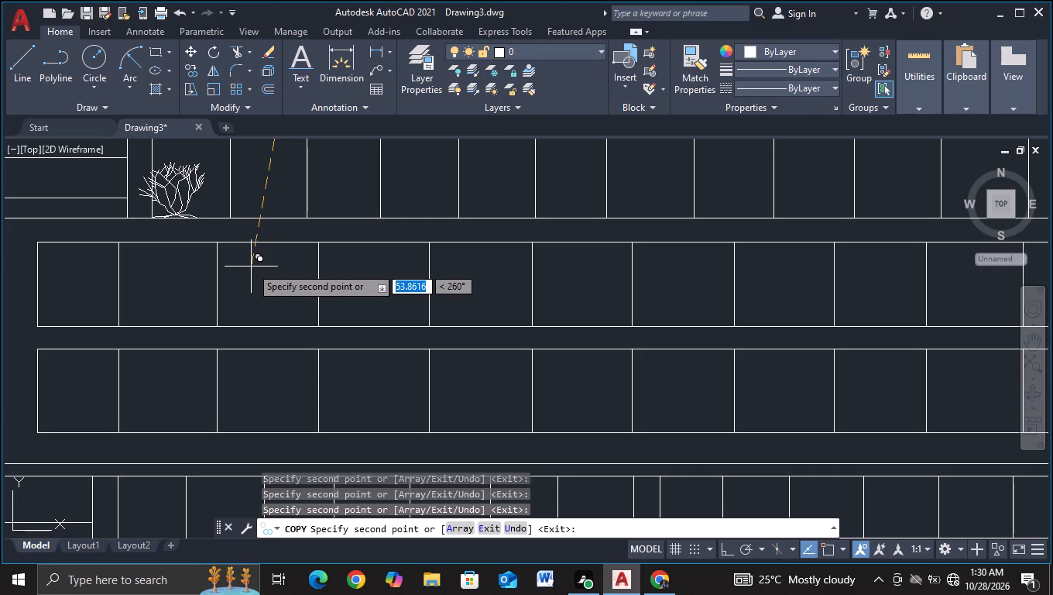
click(251, 267)
Place shrub copies on the left end of the low right wing's roof and on the podium slab at that wing's foot.
scroll(251, 267, down, 3)
middle_drag(310, 319, 290, 256)
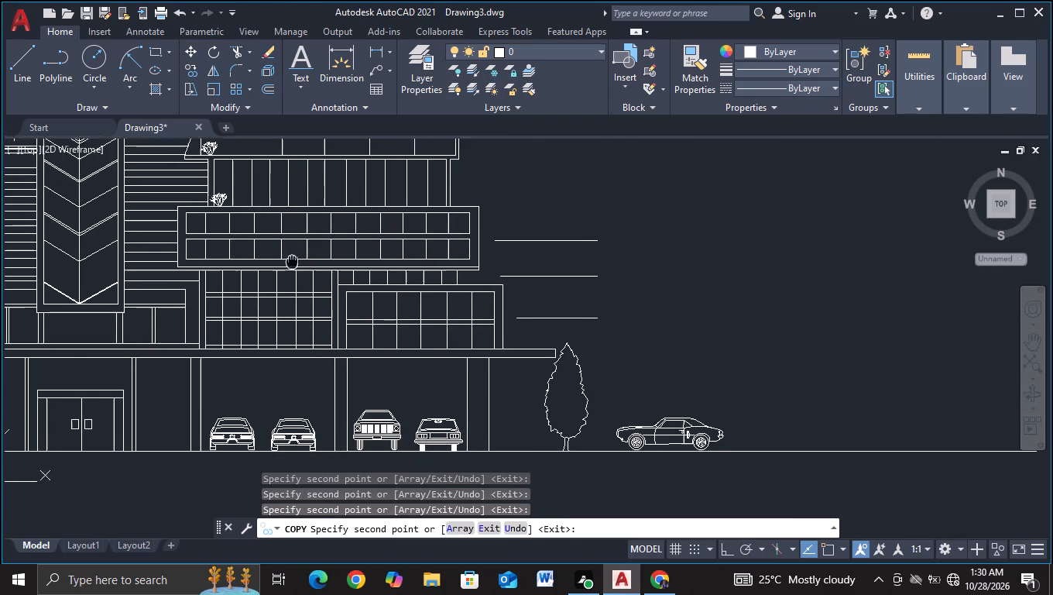
middle_drag(290, 256, 289, 251)
scroll(409, 328, up, 1)
scroll(348, 251, up, 1)
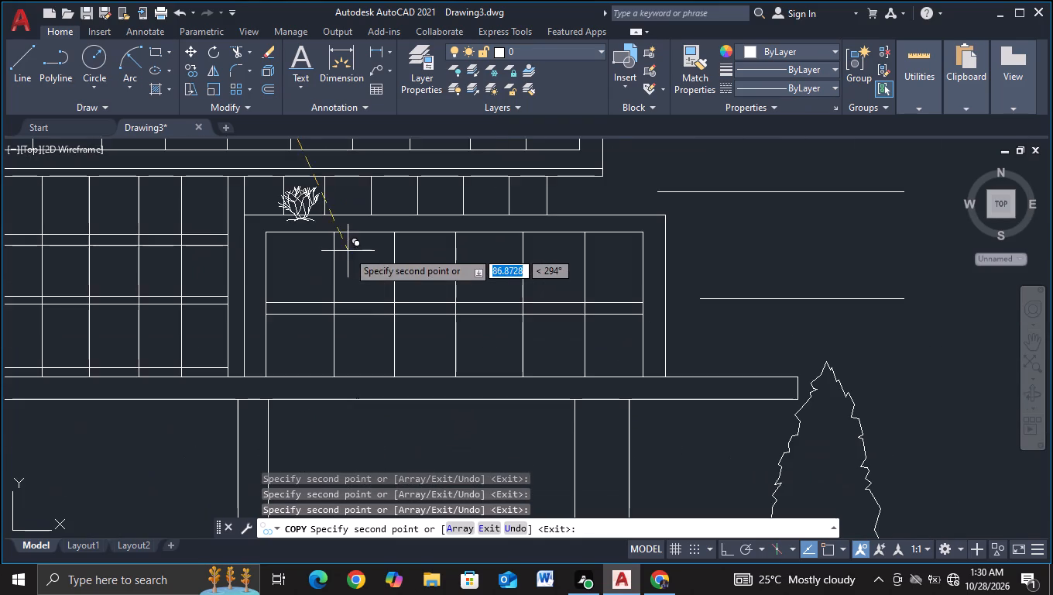
middle_drag(348, 251, 388, 354)
scroll(384, 354, up, 2)
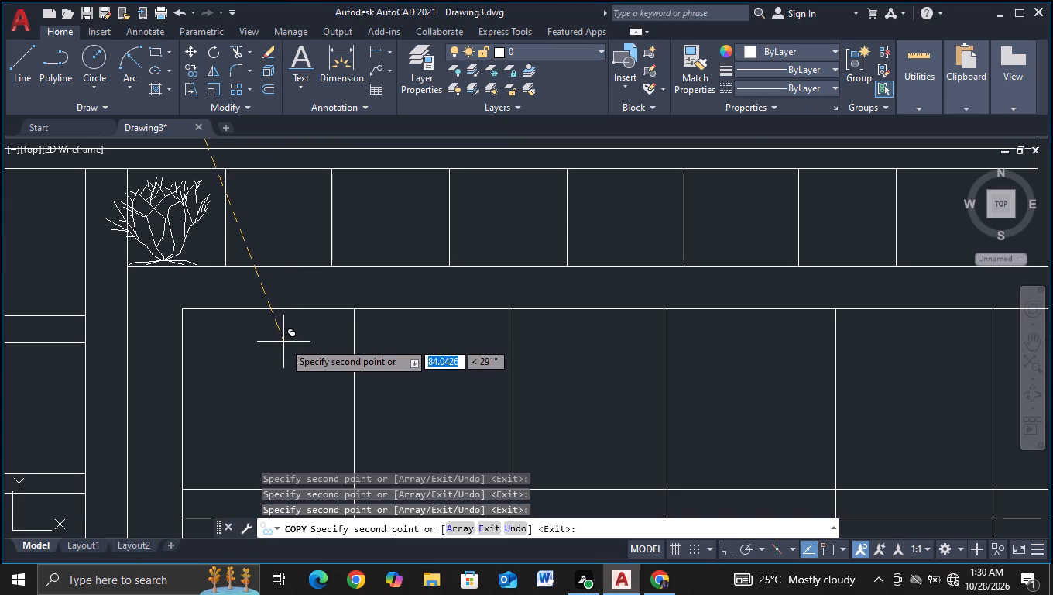
click(283, 342)
scroll(283, 340, down, 3)
middle_drag(334, 366, 298, 302)
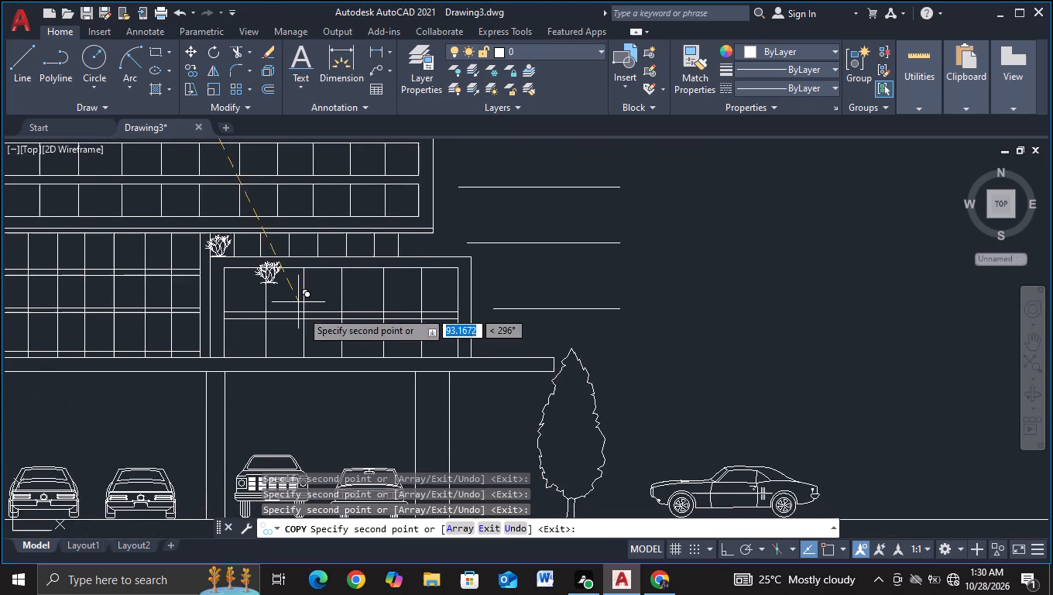
middle_drag(345, 387, 344, 327)
scroll(267, 304, up, 2)
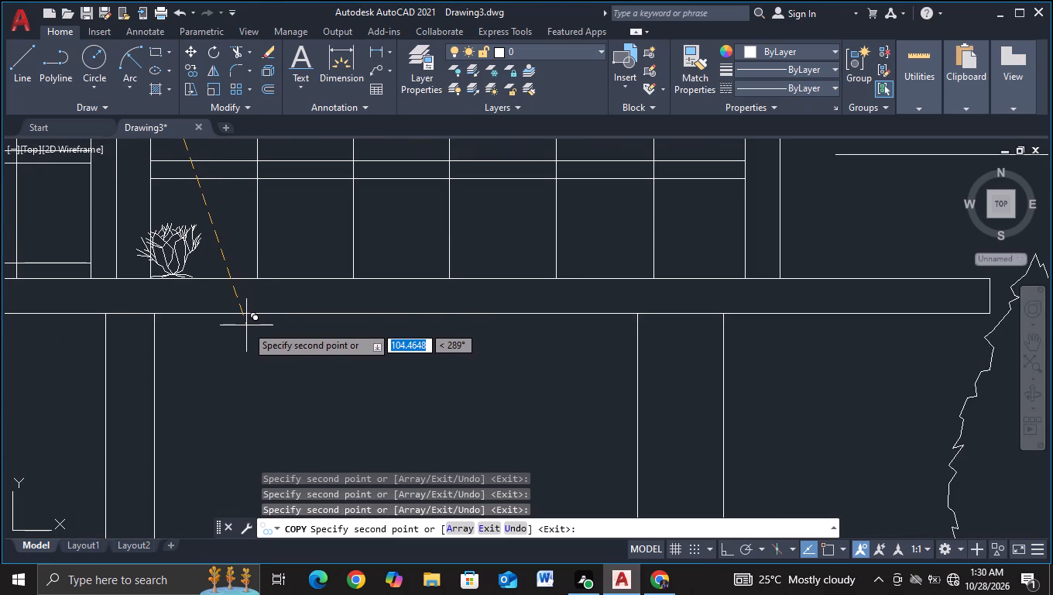
click(246, 325)
Place a shrub copy on the left end of the roof of the left block's double-banded window box.
scroll(246, 325, down, 2)
middle_drag(163, 293, 612, 347)
scroll(327, 290, down, 2)
middle_drag(249, 281, 539, 322)
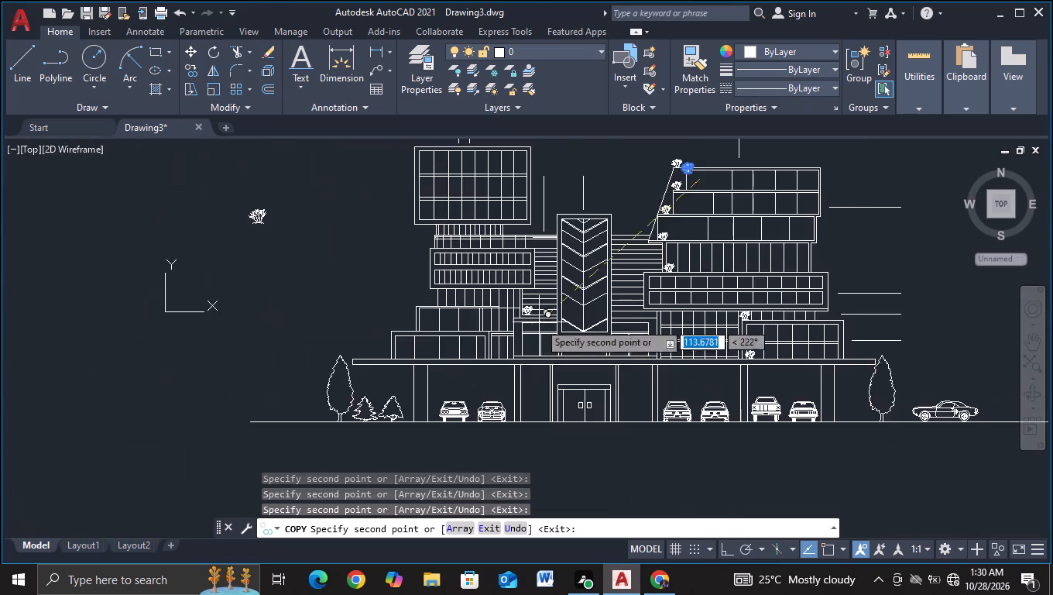
scroll(417, 292, up, 1)
scroll(533, 315, up, 2)
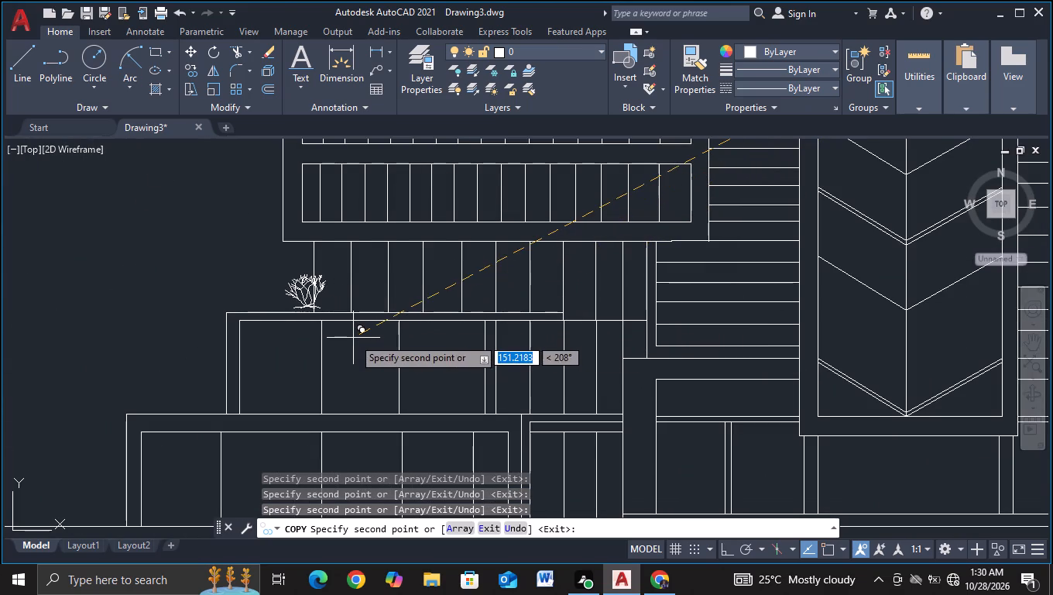
scroll(390, 383, down, 2)
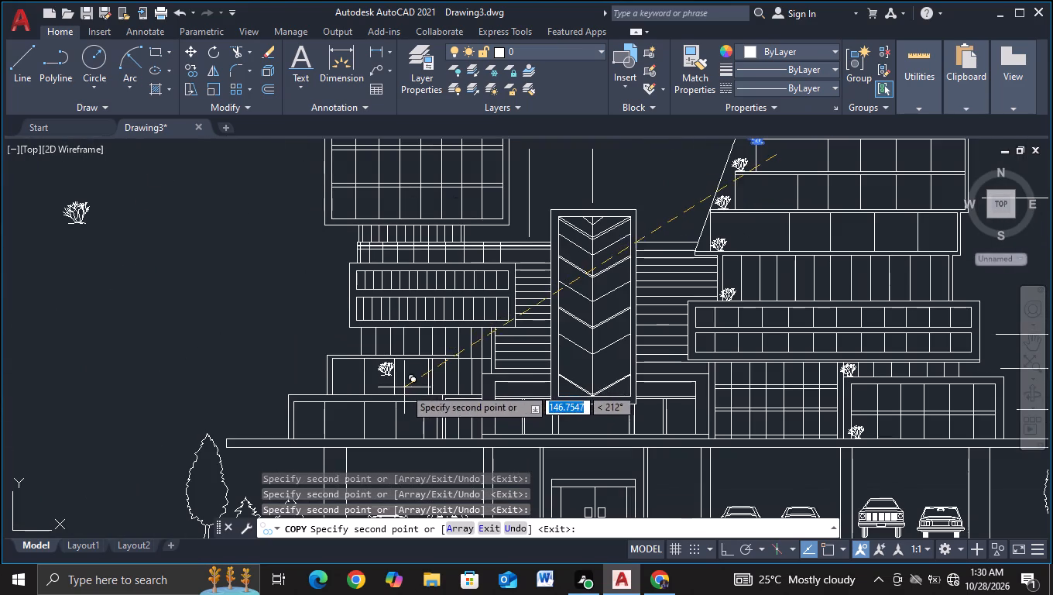
scroll(387, 279, up, 4)
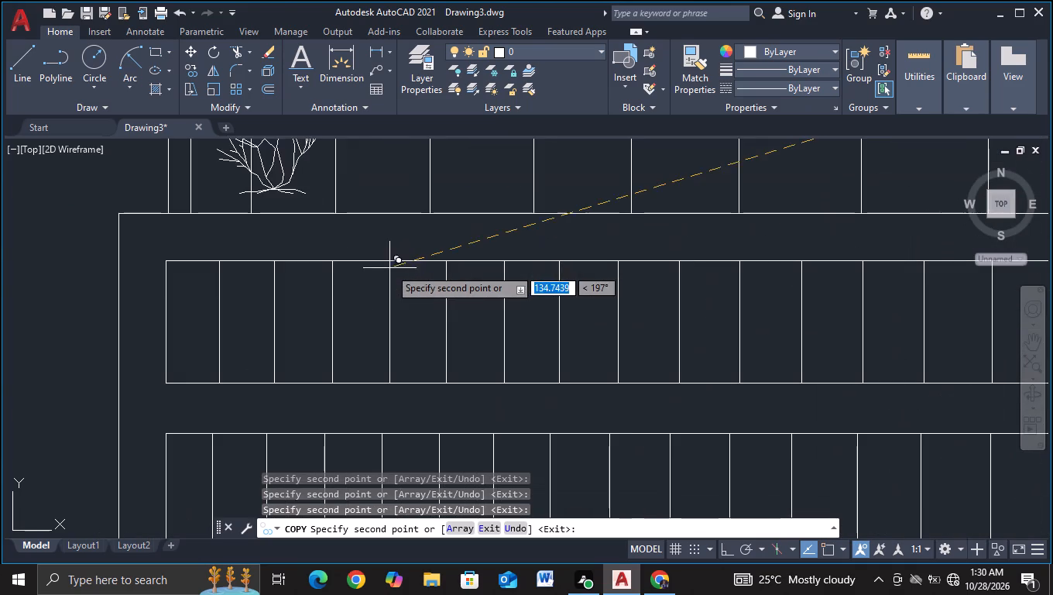
click(342, 287)
Place shrub copies on the left corners of the two stepped low roofs of the left wing and end the copying.
scroll(342, 287, down, 3)
middle_drag(367, 327, 360, 222)
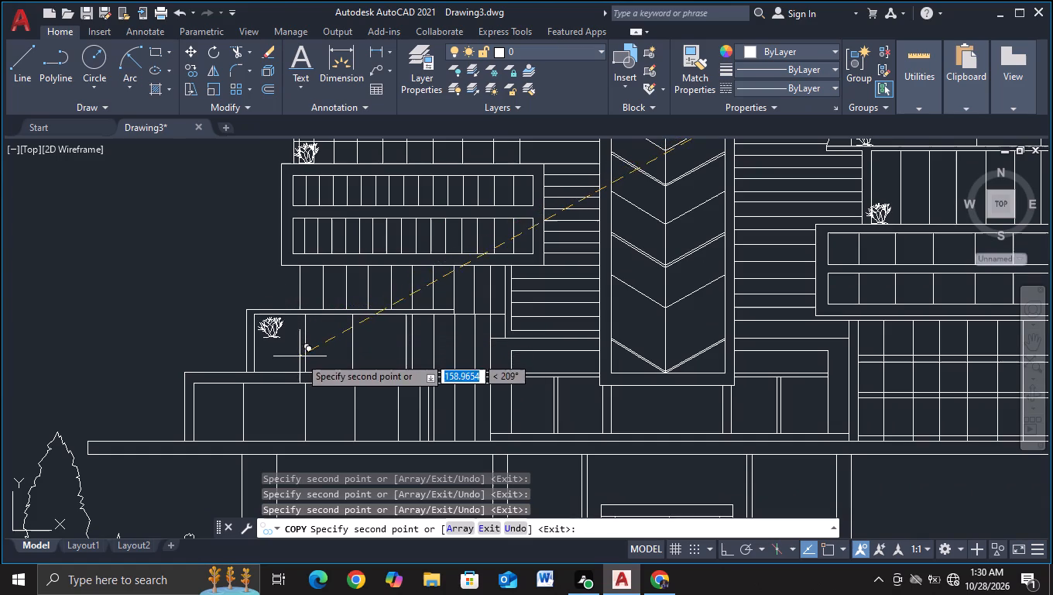
scroll(252, 376, up, 2)
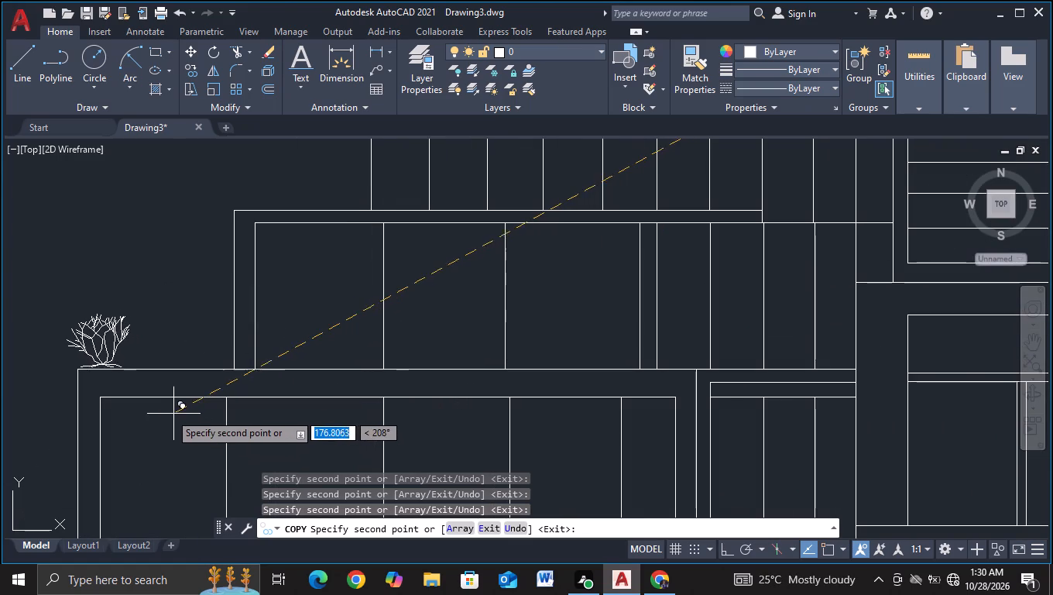
click(171, 414)
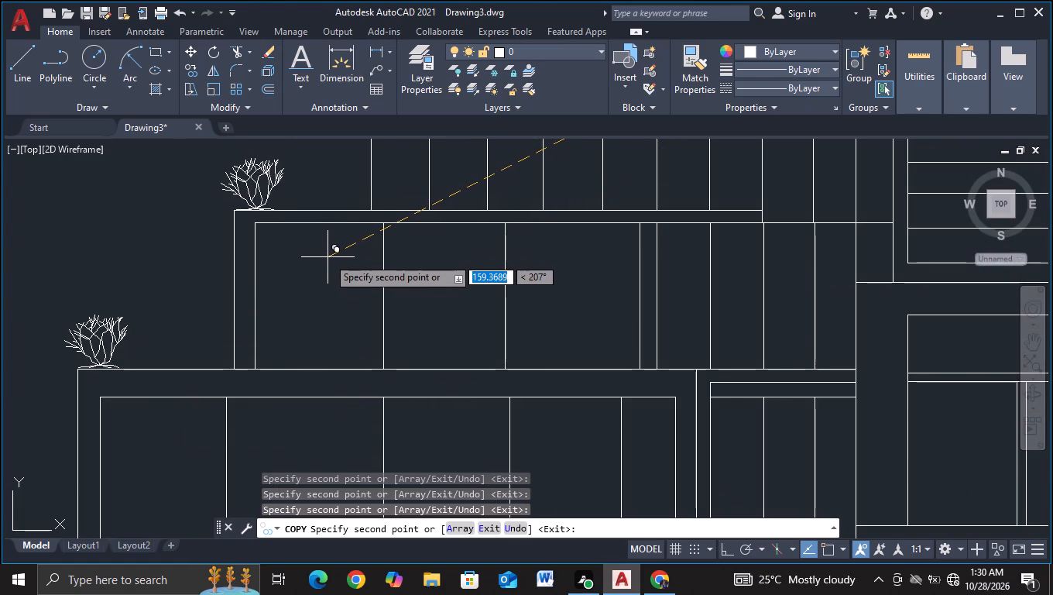
click(329, 256)
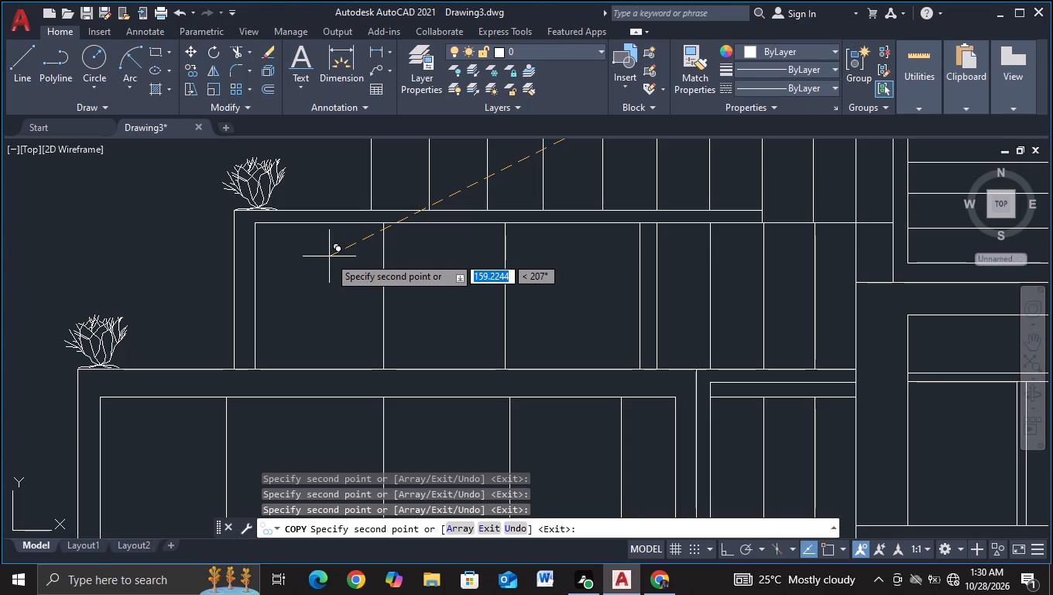
key(Escape)
Erase the leftover source shrub overlapping the right-hand block's top roof edge.
scroll(329, 256, down, 4)
middle_drag(275, 233, 309, 304)
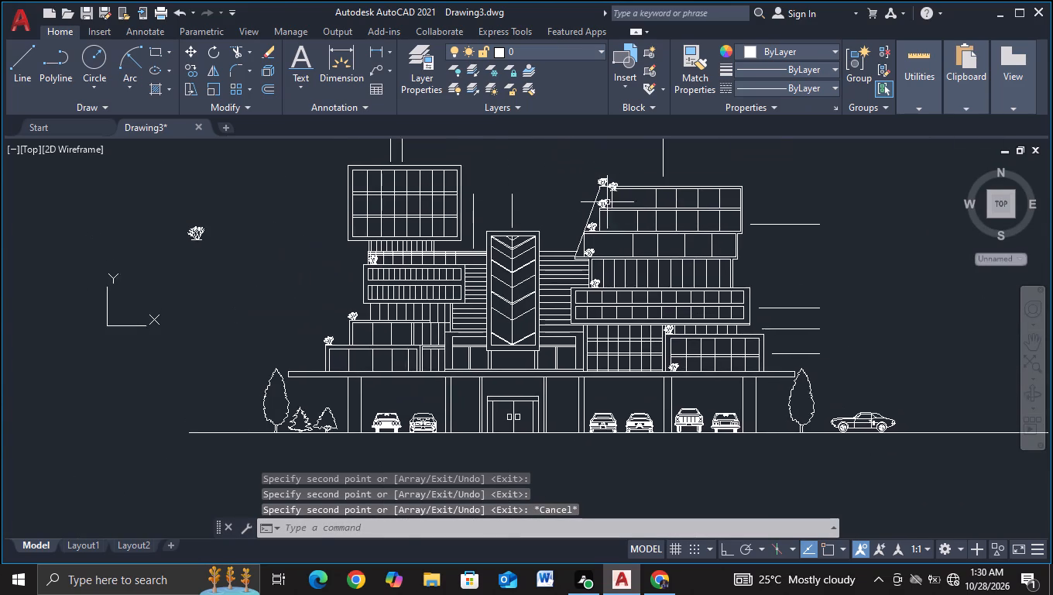
scroll(610, 207, up, 2)
click(612, 161)
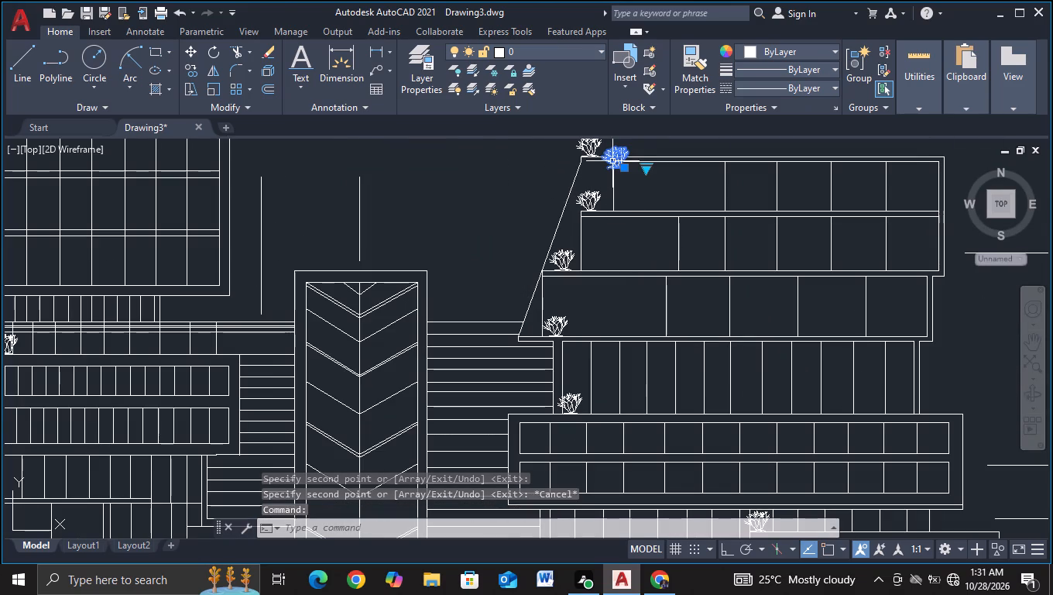
key(Delete)
key(Escape)
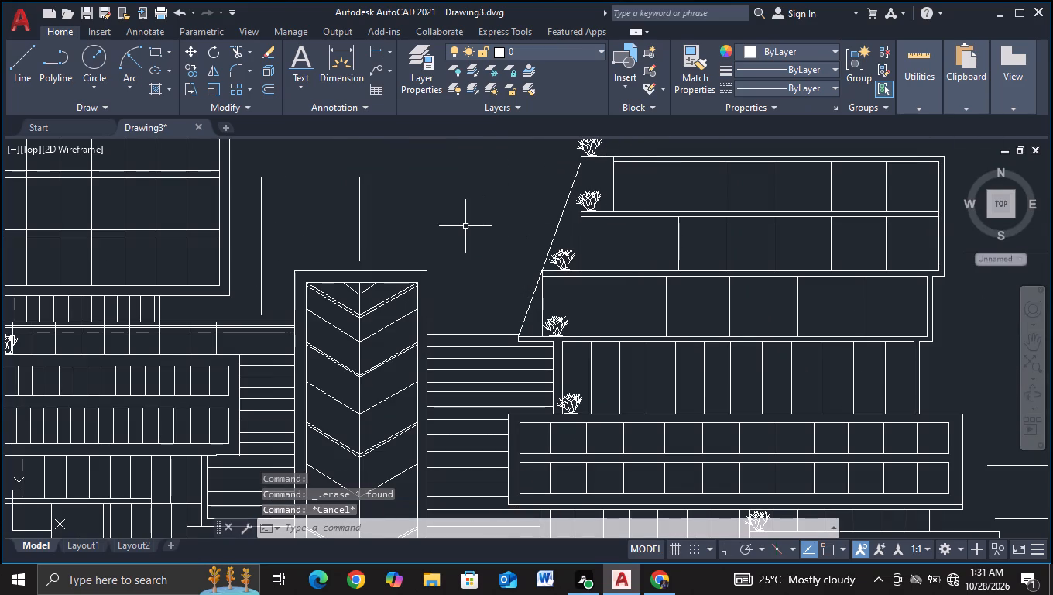
Turn ortho on and erase the loose shrub block standing left of the building.
key(F8)
scroll(263, 213, down, 2)
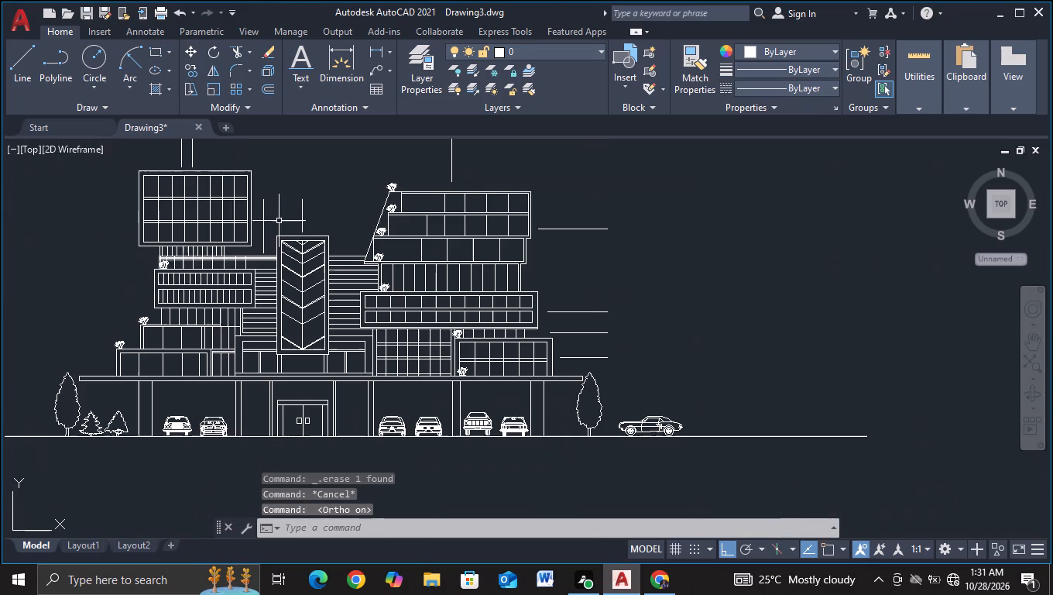
middle_drag(126, 176, 359, 284)
drag(171, 331, 199, 353)
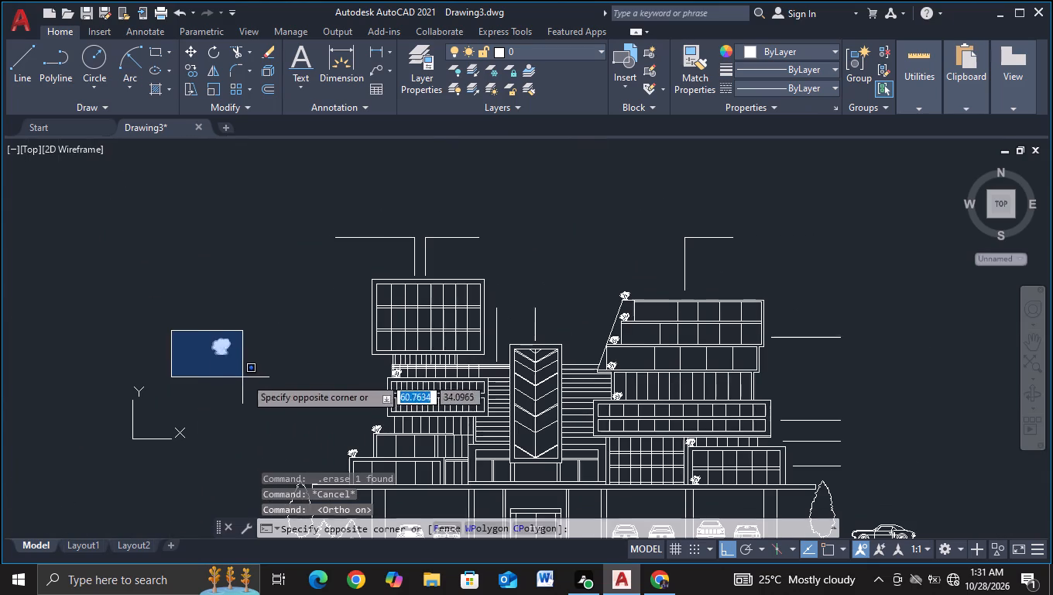
click(251, 372)
key(Delete)
Copy the shrub at the left corner of the right-hand block's top roof, placing four copies along the roof edge about 3.5 units apart.
middle_drag(548, 292, 163, 263)
scroll(197, 261, up, 1)
scroll(286, 270, up, 4)
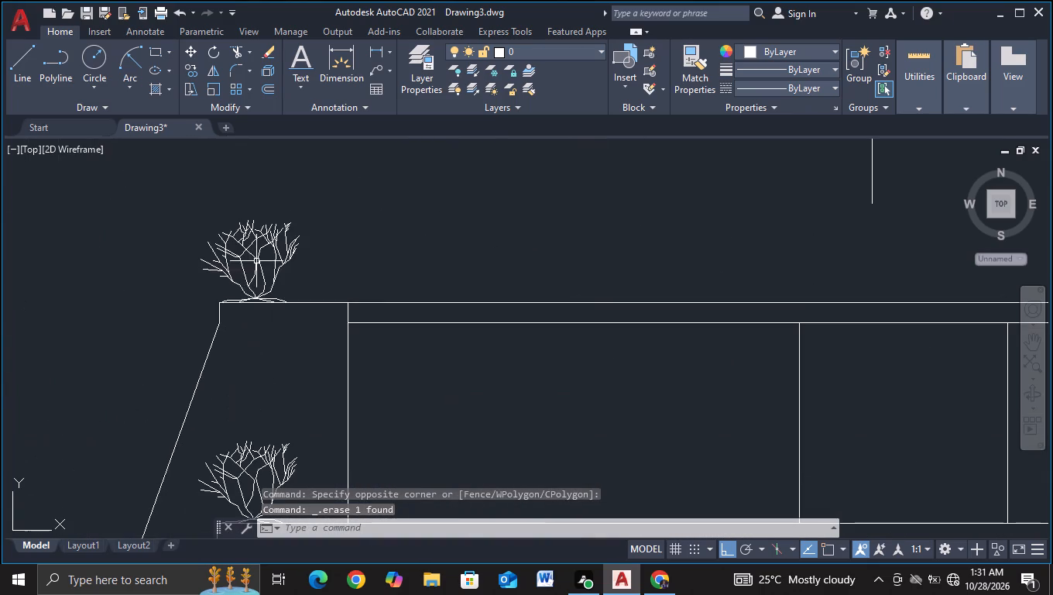
click(257, 260)
key(c)
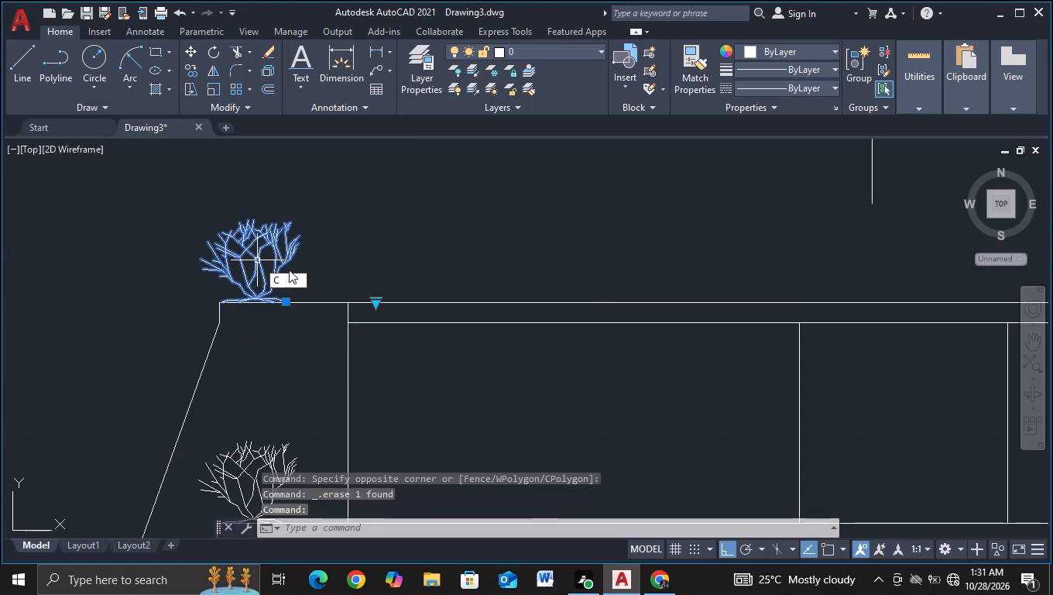
click(323, 311)
click(386, 358)
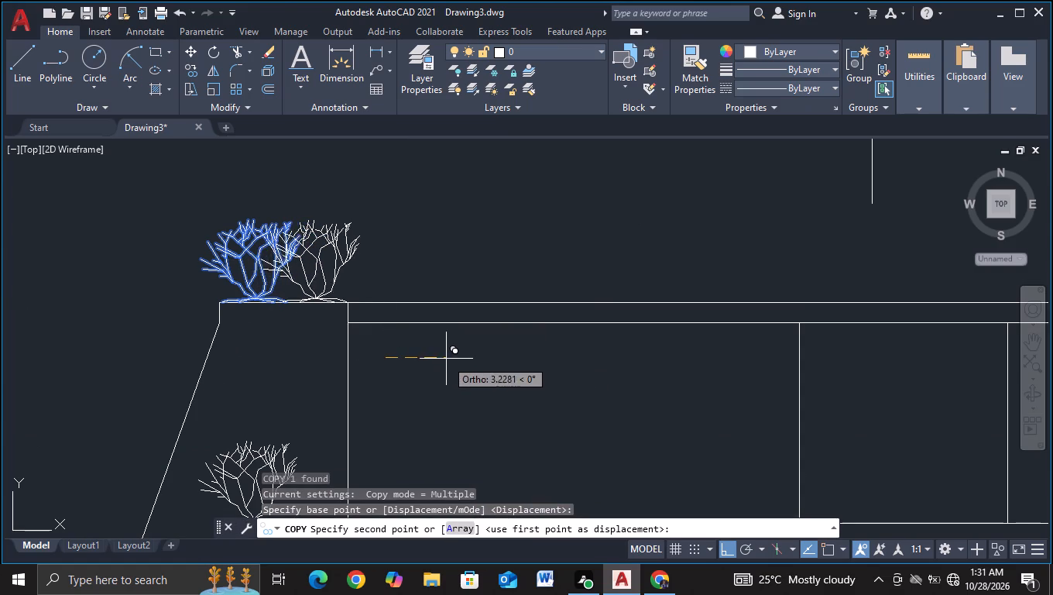
click(454, 356)
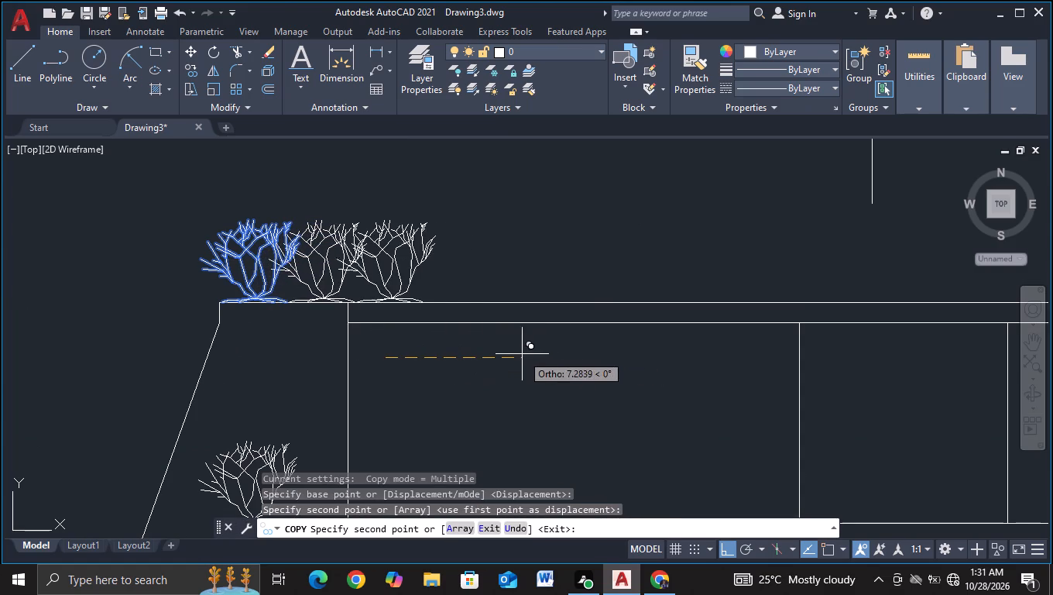
click(520, 354)
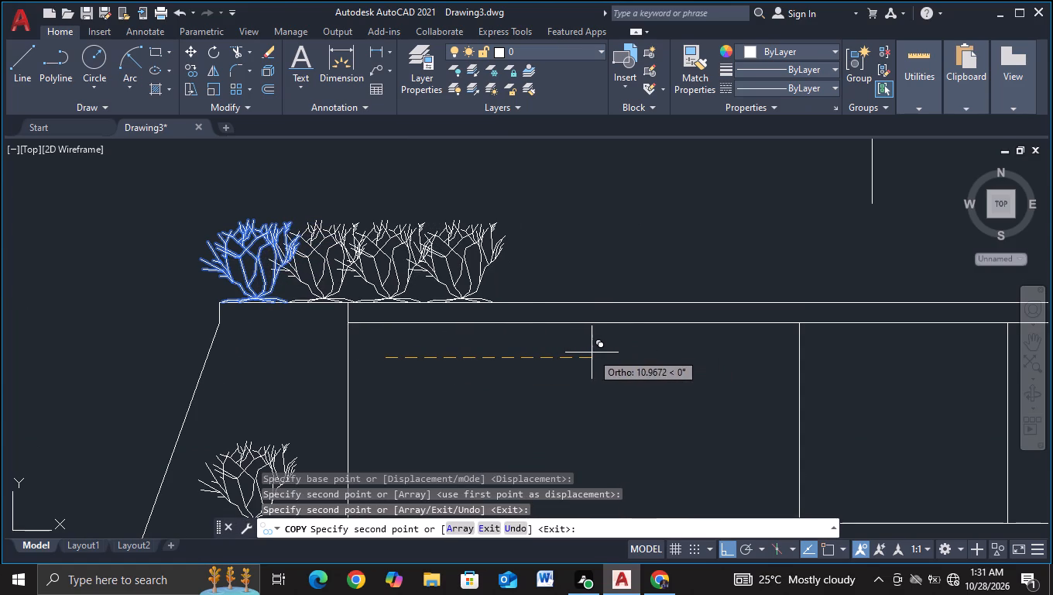
click(588, 354)
click(653, 354)
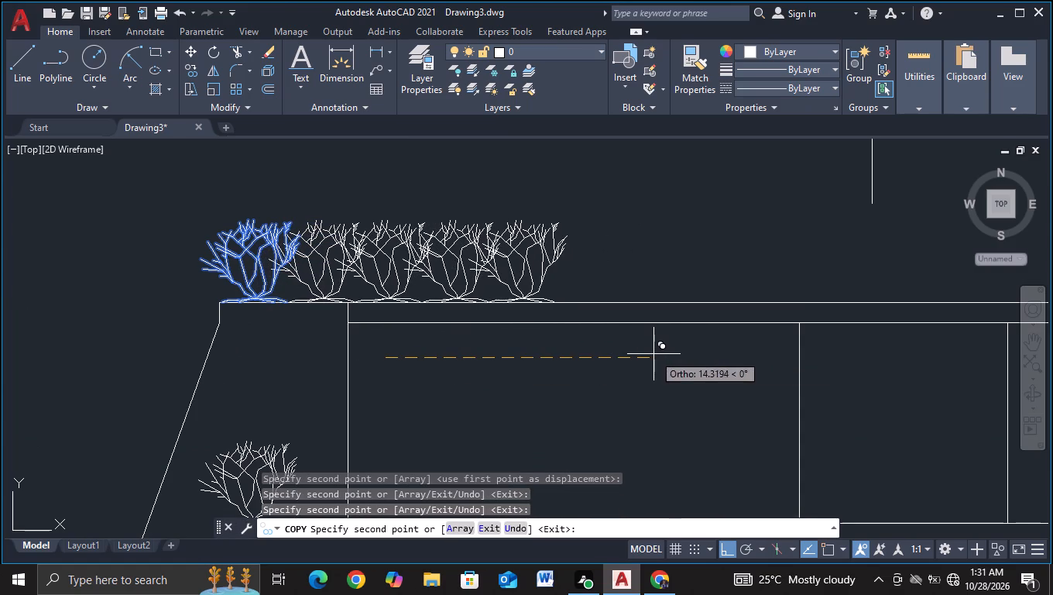
Extend the shrub row along the middle of the right-hand block's top roof with nine more evenly spaced copies.
middle_drag(653, 354, 268, 359)
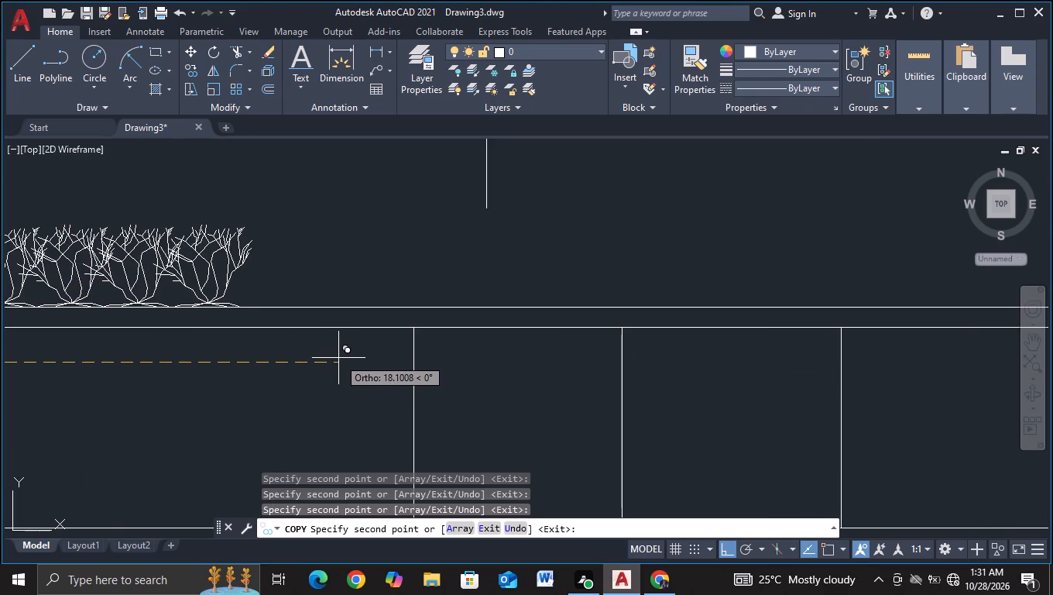
click(332, 357)
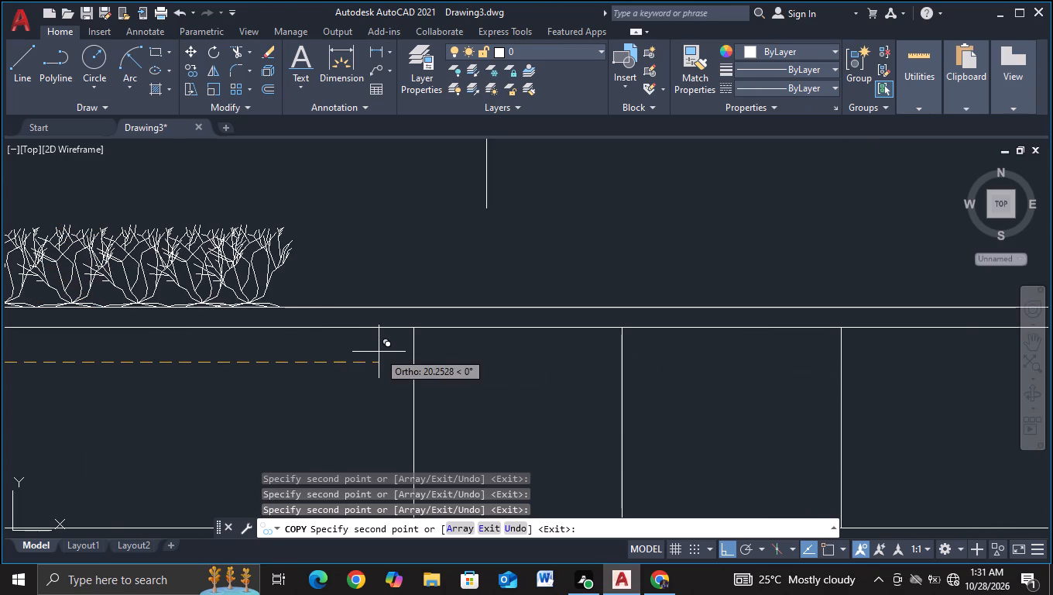
middle_drag(409, 352, 581, 333)
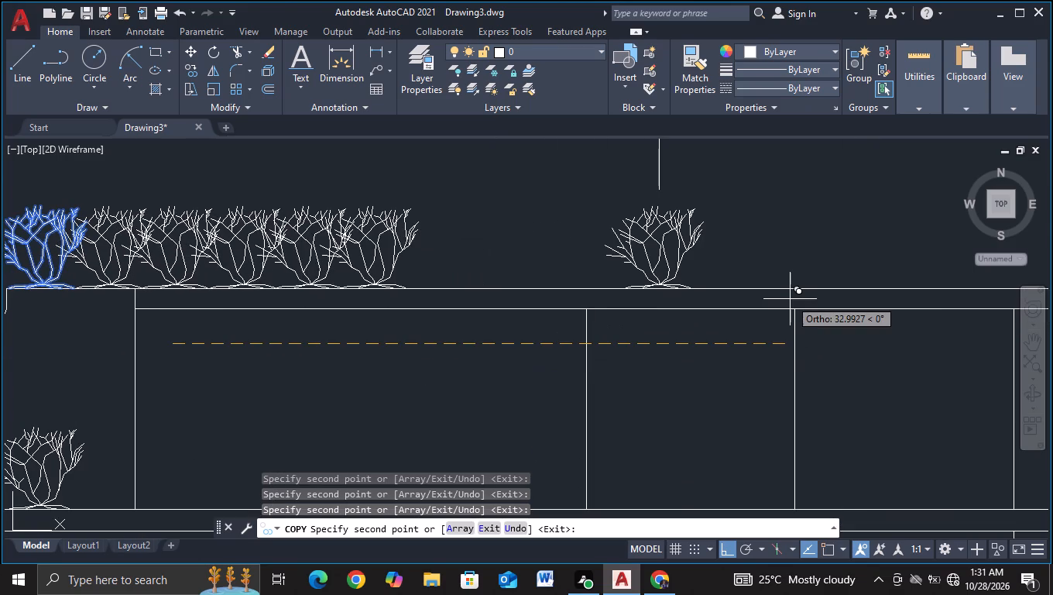
click(571, 247)
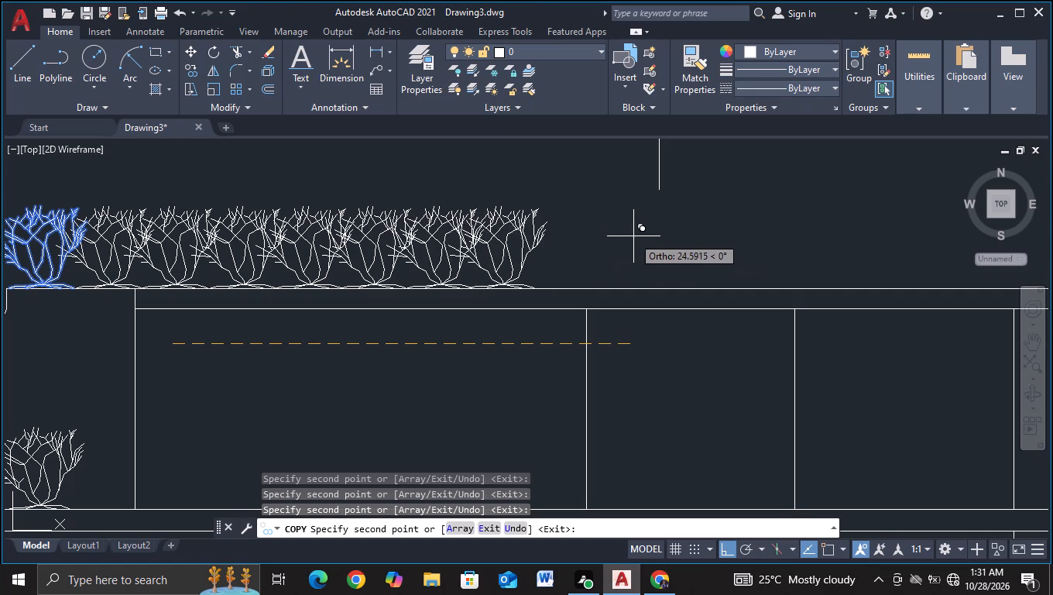
click(636, 235)
click(700, 228)
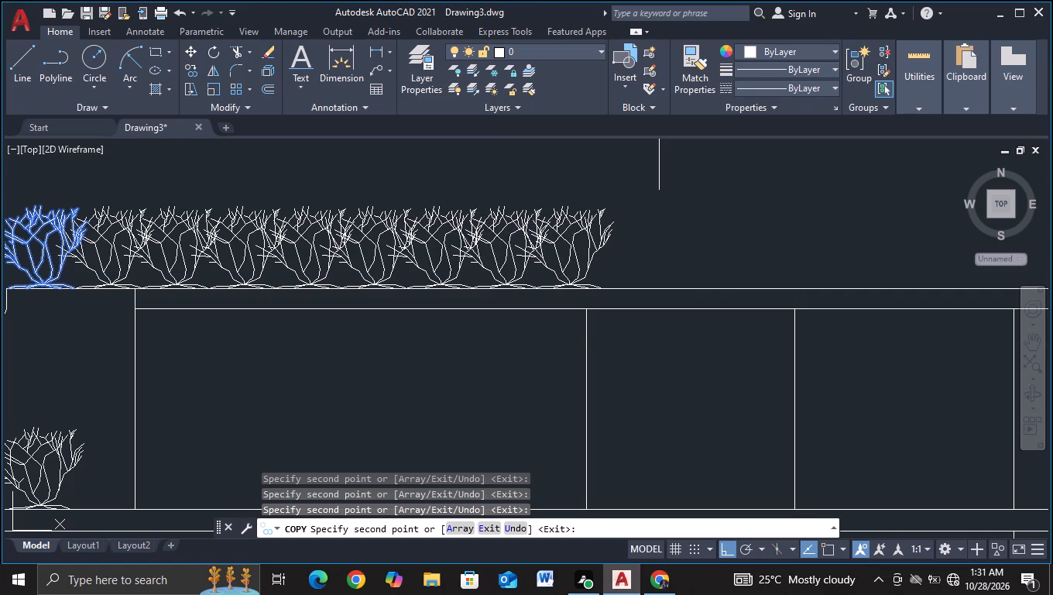
click(766, 230)
middle_drag(766, 230, 711, 239)
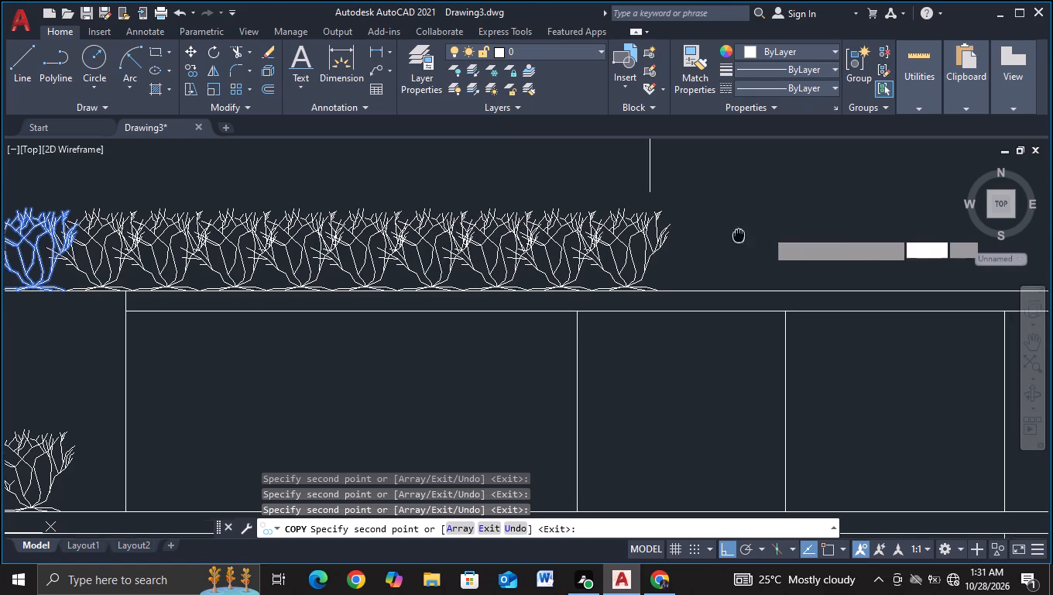
middle_drag(711, 239, 496, 242)
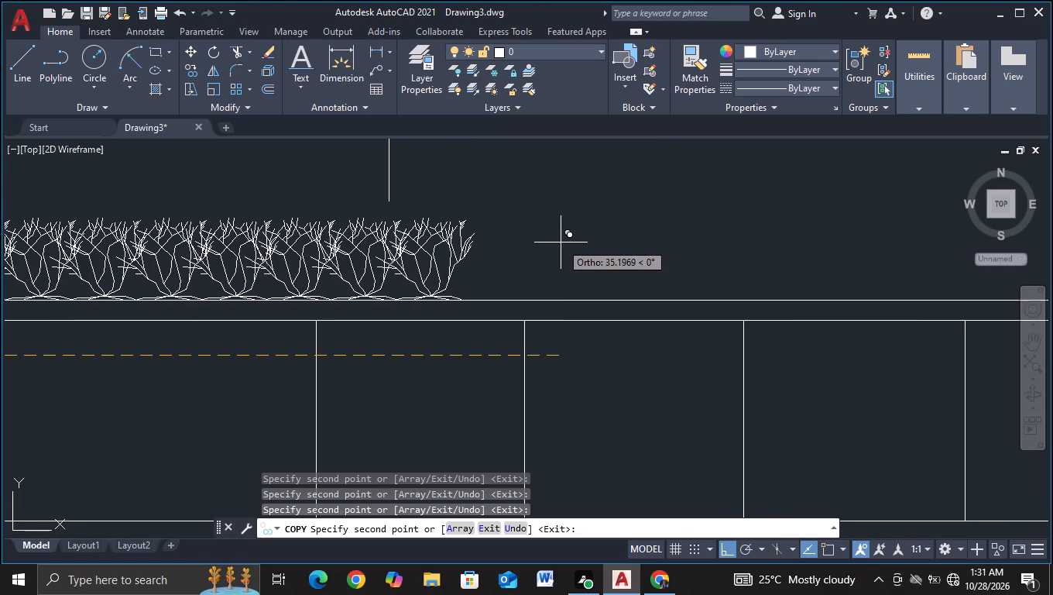
click(561, 242)
click(629, 234)
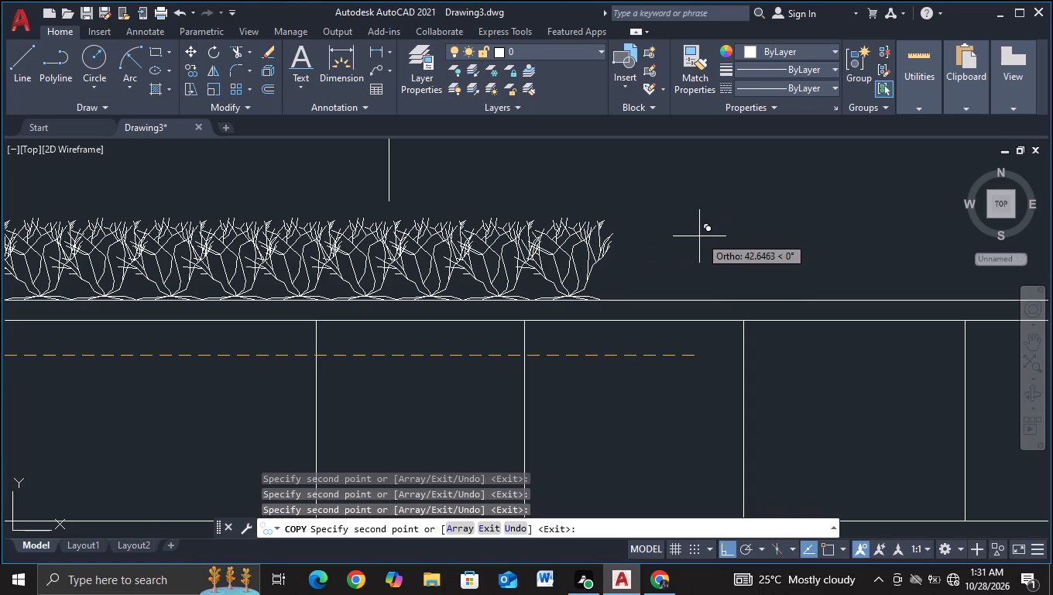
click(695, 237)
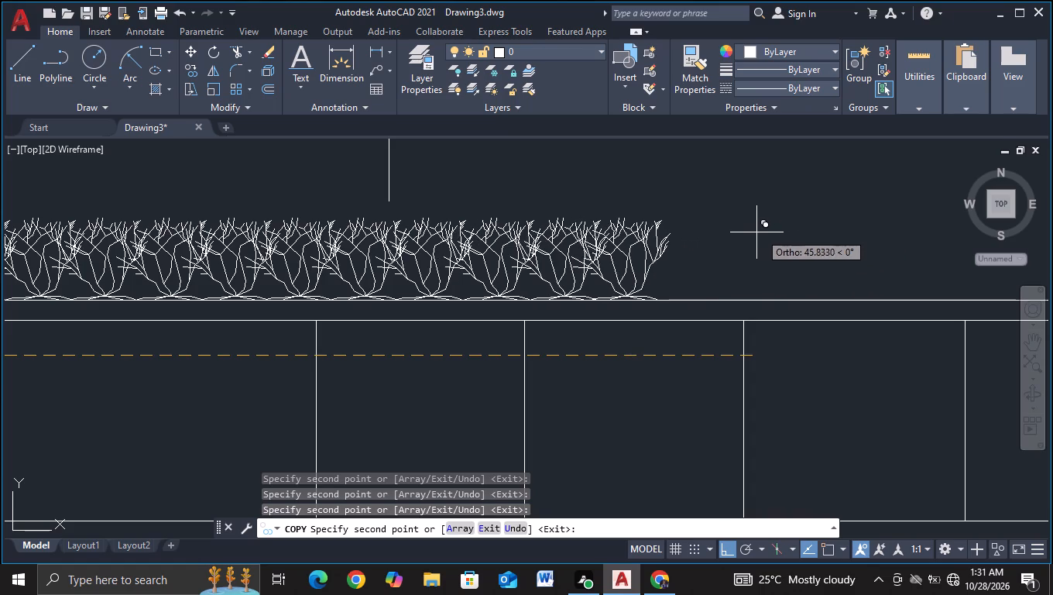
click(760, 232)
Fill the rest of the top roof with eight more shrub copies up to its right corner and end the copying.
middle_drag(760, 232, 561, 235)
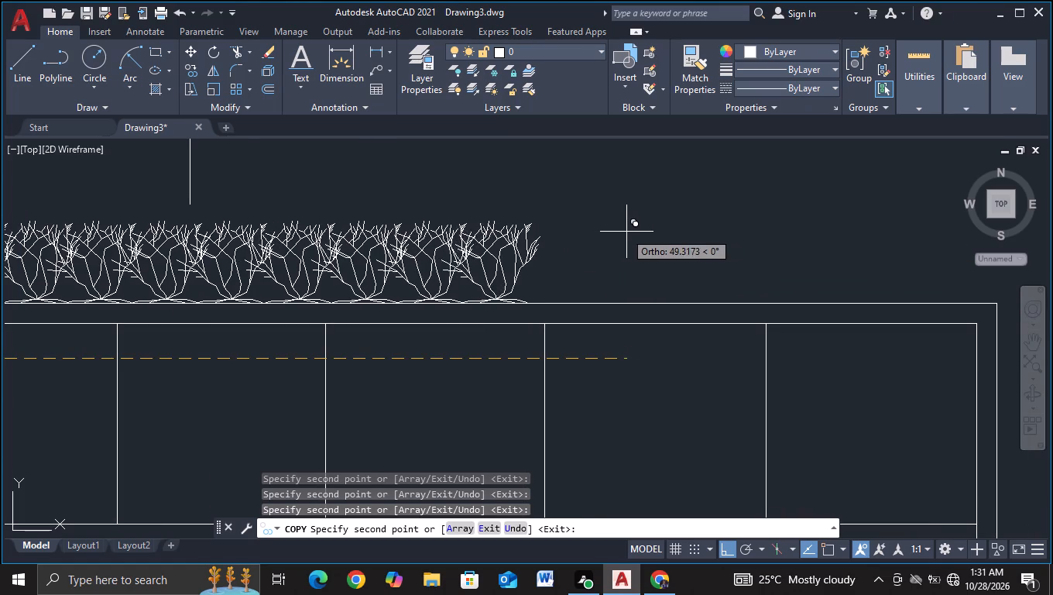
click(629, 232)
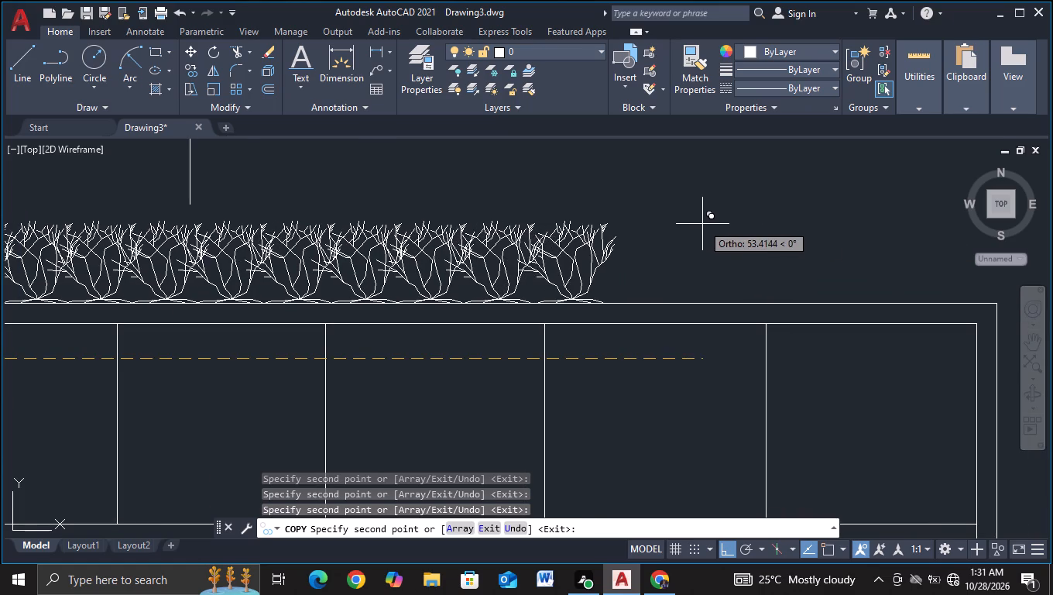
click(695, 225)
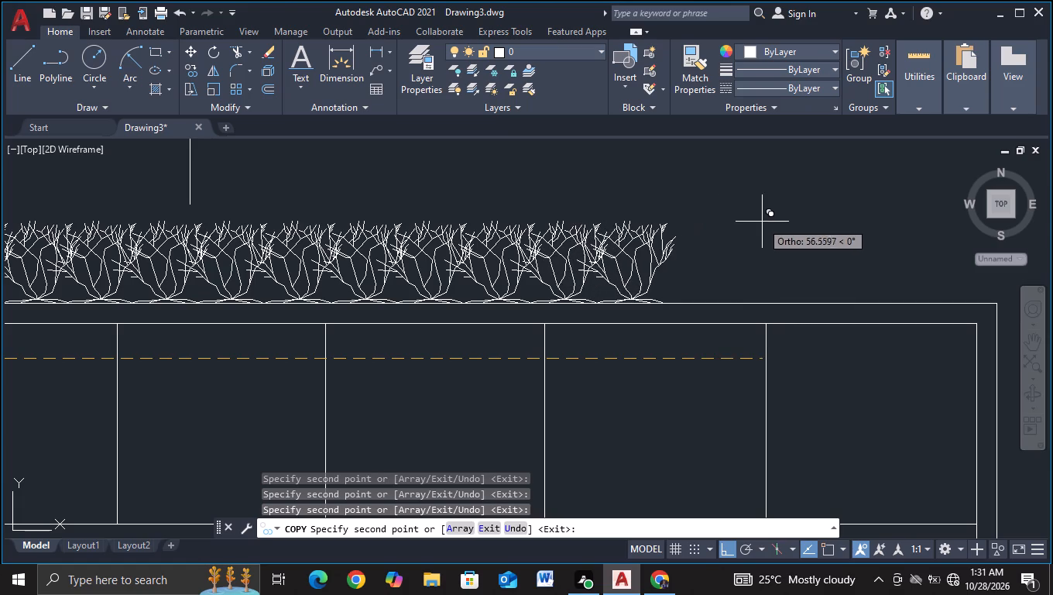
click(762, 222)
click(829, 216)
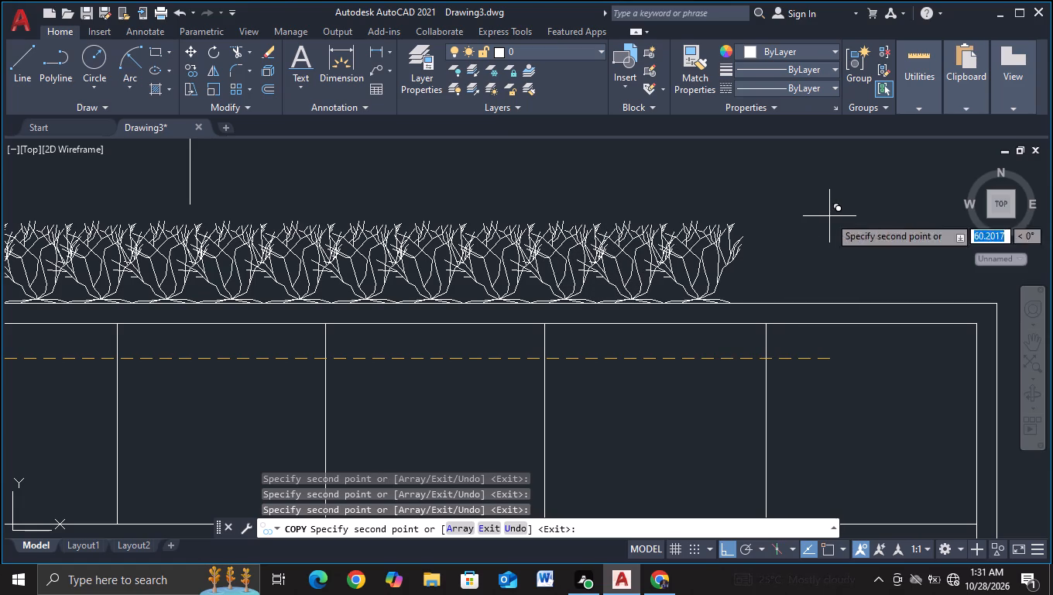
middle_drag(829, 216, 576, 221)
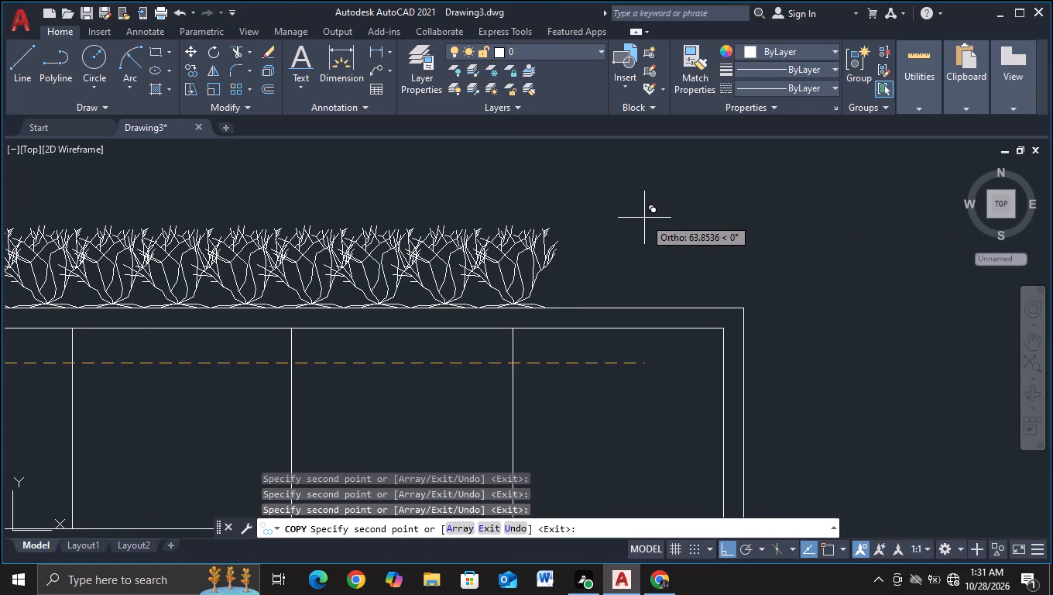
click(639, 218)
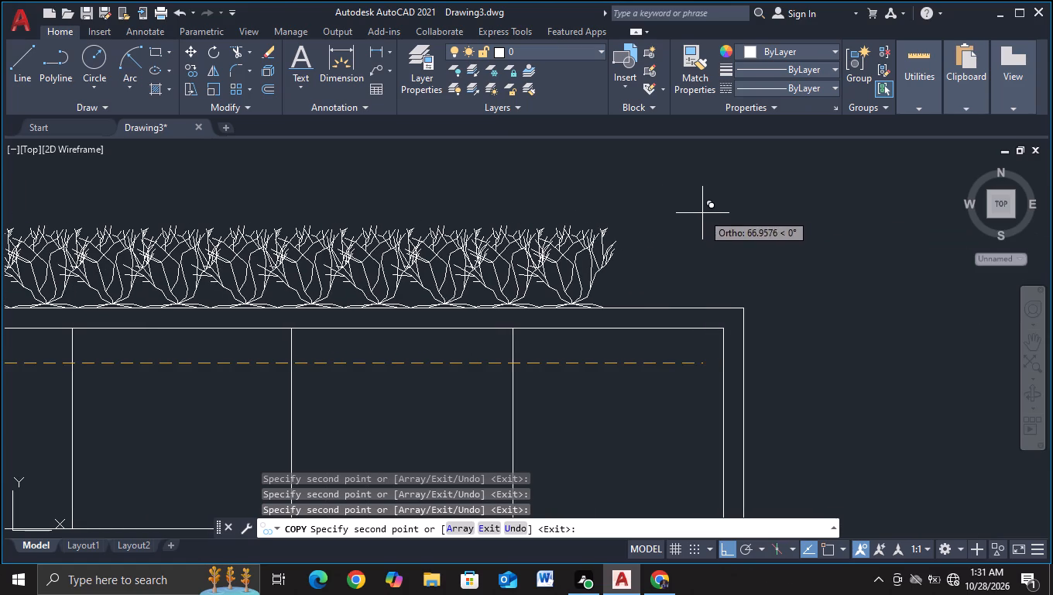
click(702, 213)
click(767, 205)
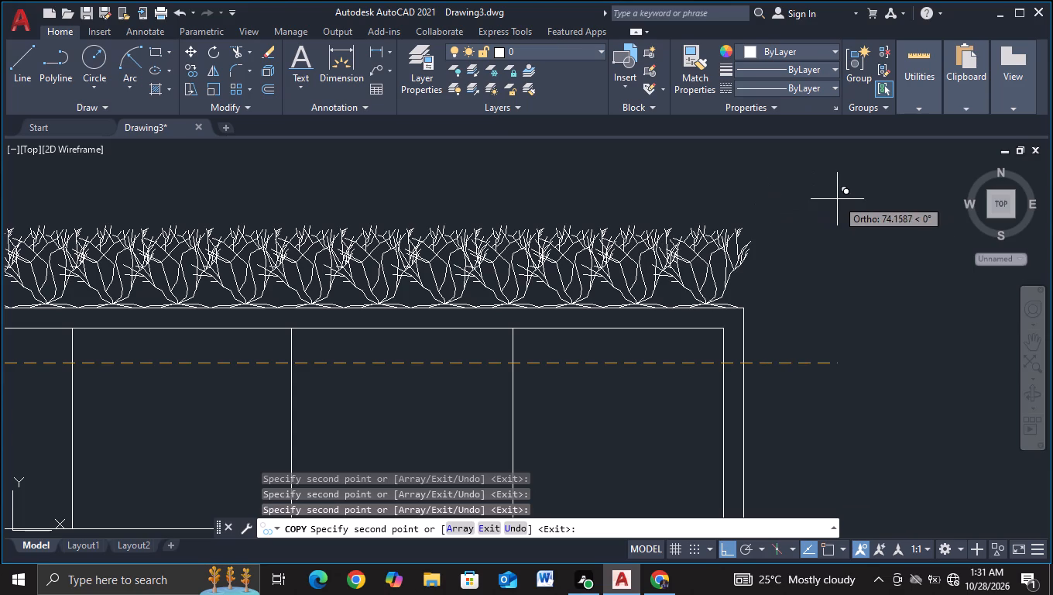
click(834, 199)
key(Escape)
Copy the shrub at the left end of the ledge between the right-hand block's two upper window bands, placing four adjacent copies rightward.
scroll(834, 199, down, 3)
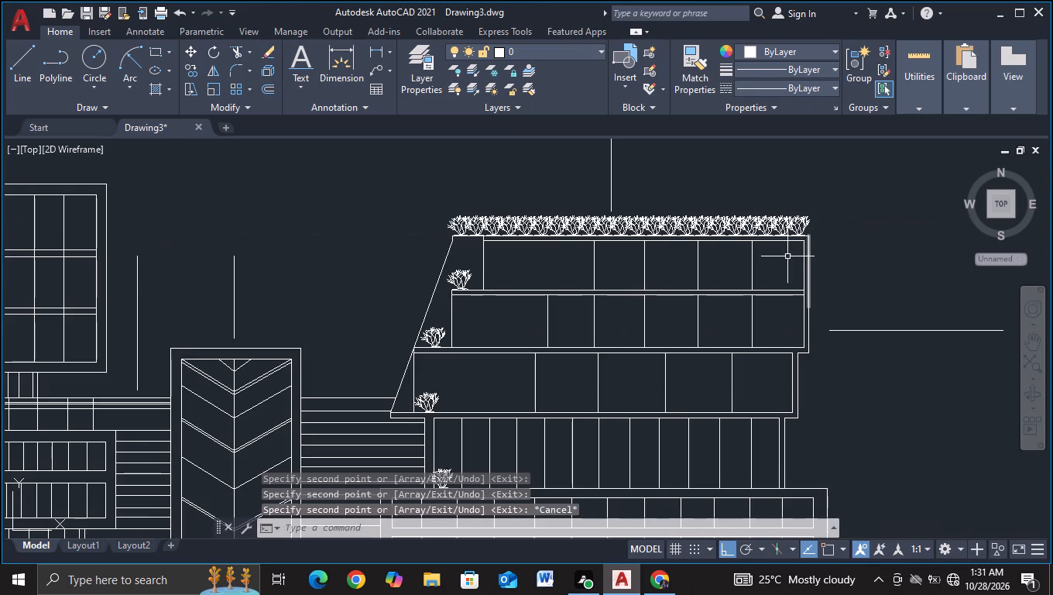
scroll(549, 274, up, 2)
middle_drag(465, 267, 507, 223)
click(382, 245)
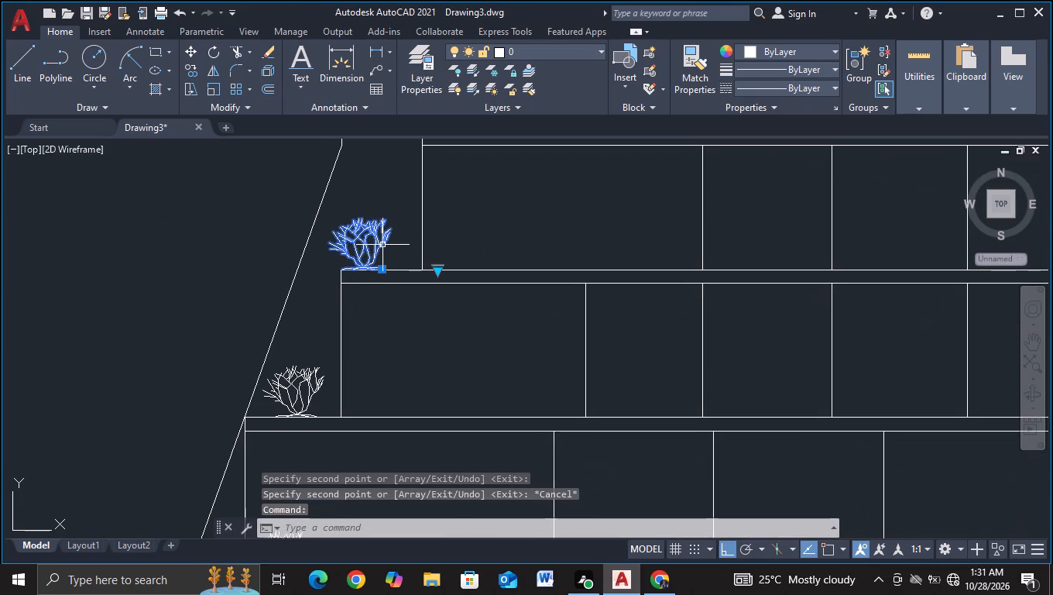
key(c)
click(431, 297)
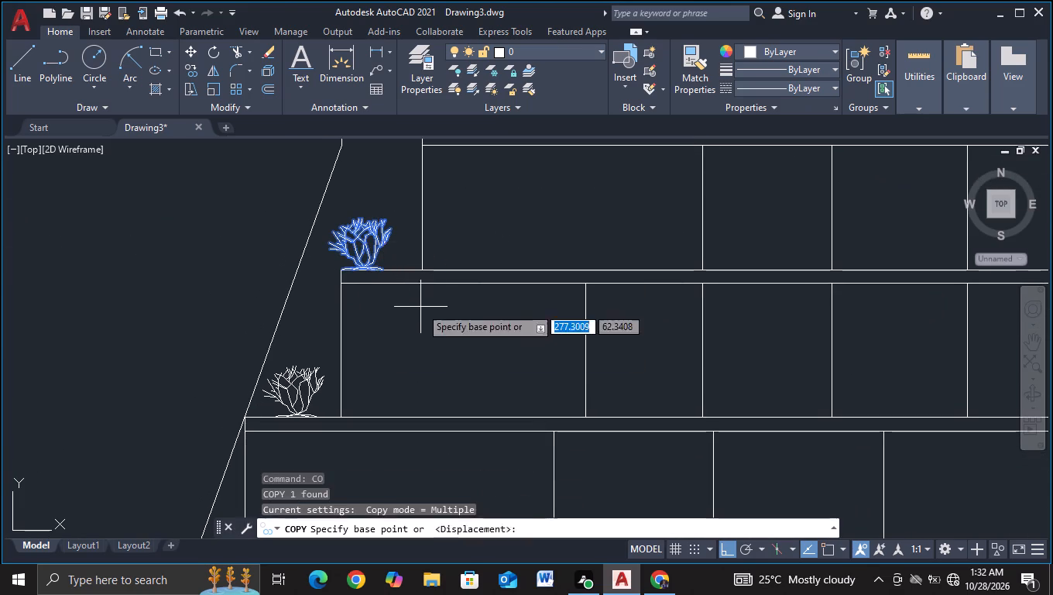
drag(416, 315, 443, 316)
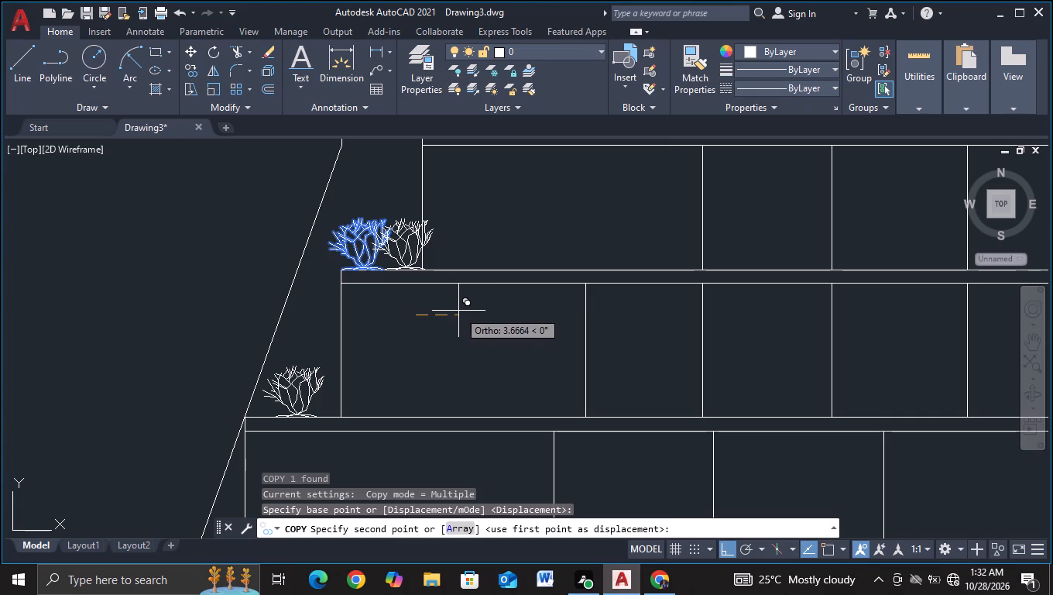
click(458, 311)
click(499, 302)
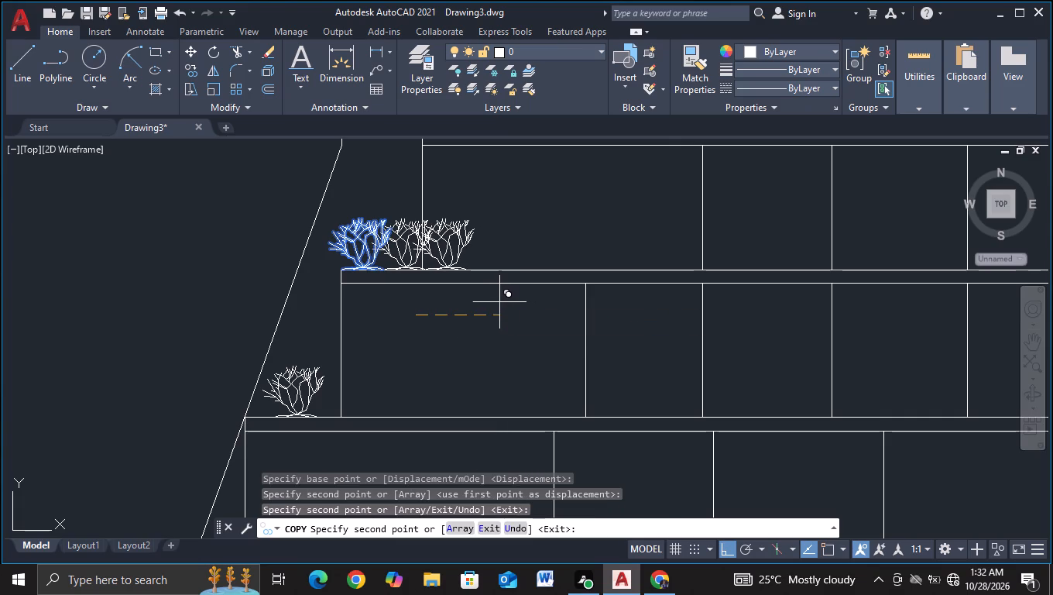
click(544, 296)
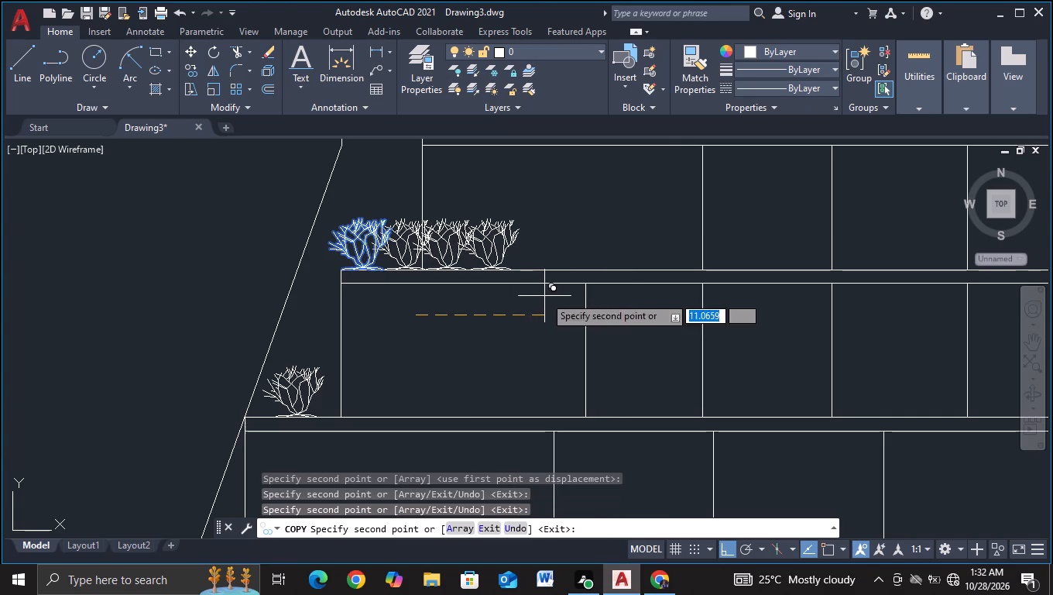
click(586, 290)
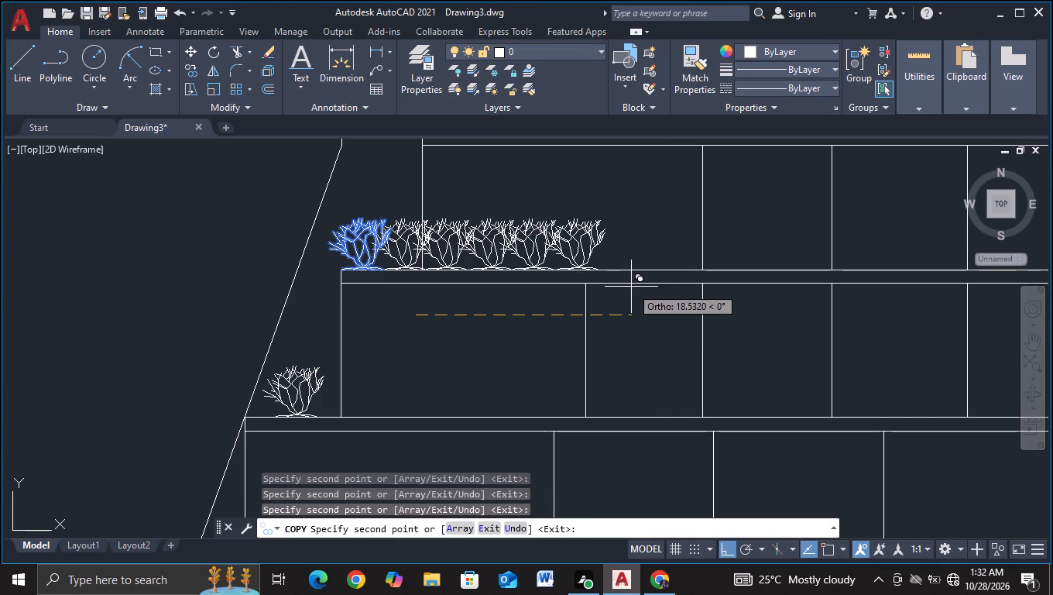
Extend the shrub row along the ledge between the right-hand block's two upper window bands with five more copies about 3.5 units apart.
click(631, 287)
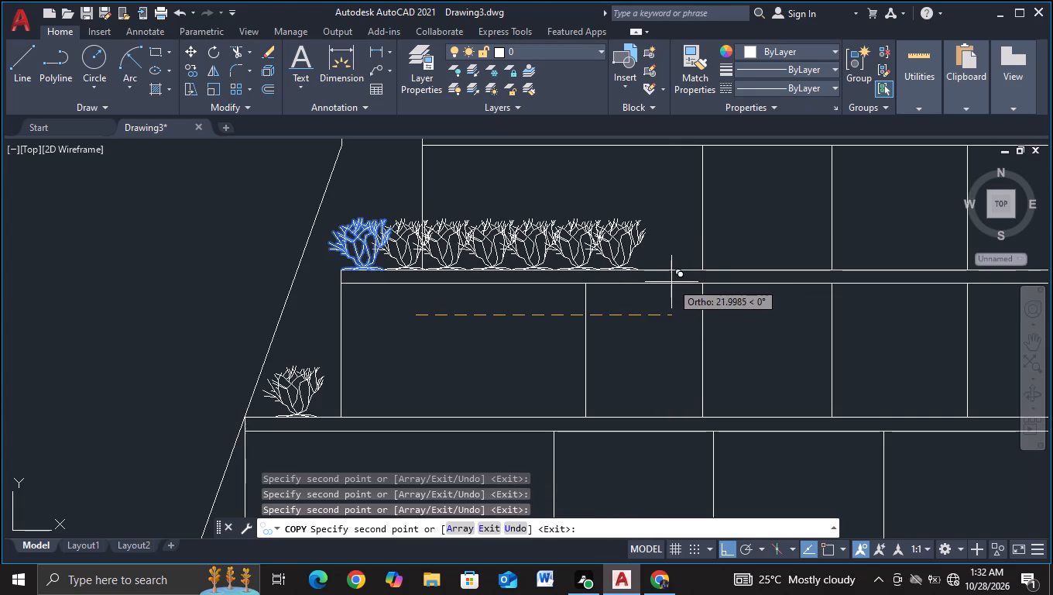
click(674, 282)
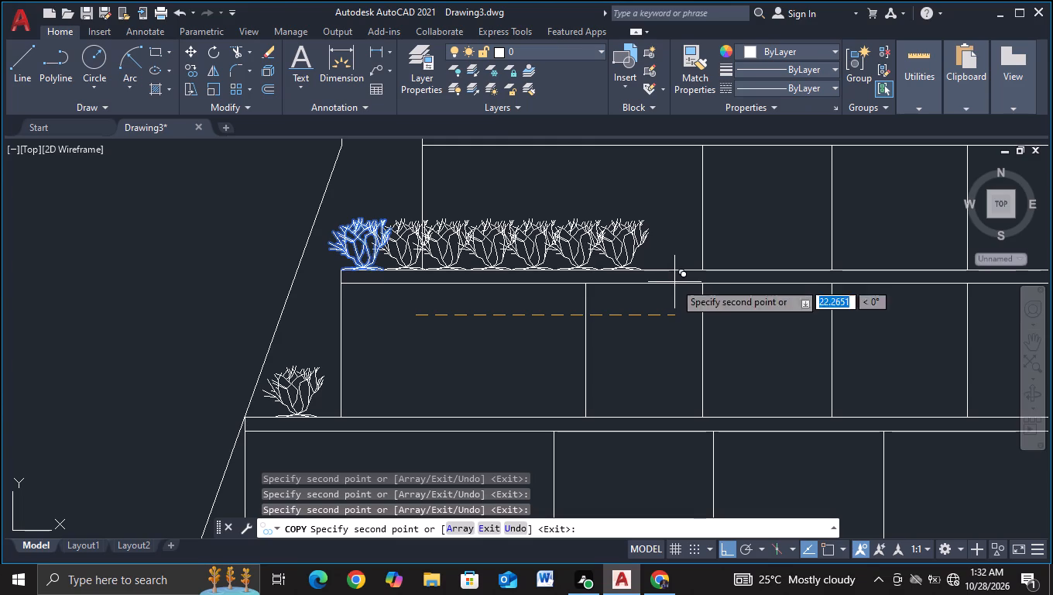
click(713, 278)
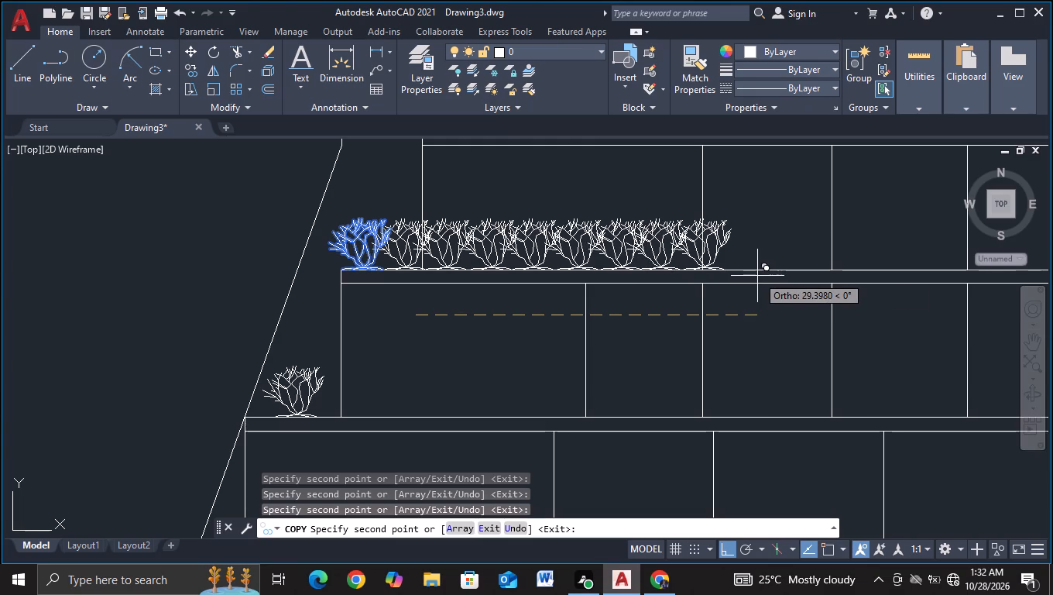
click(757, 276)
click(798, 276)
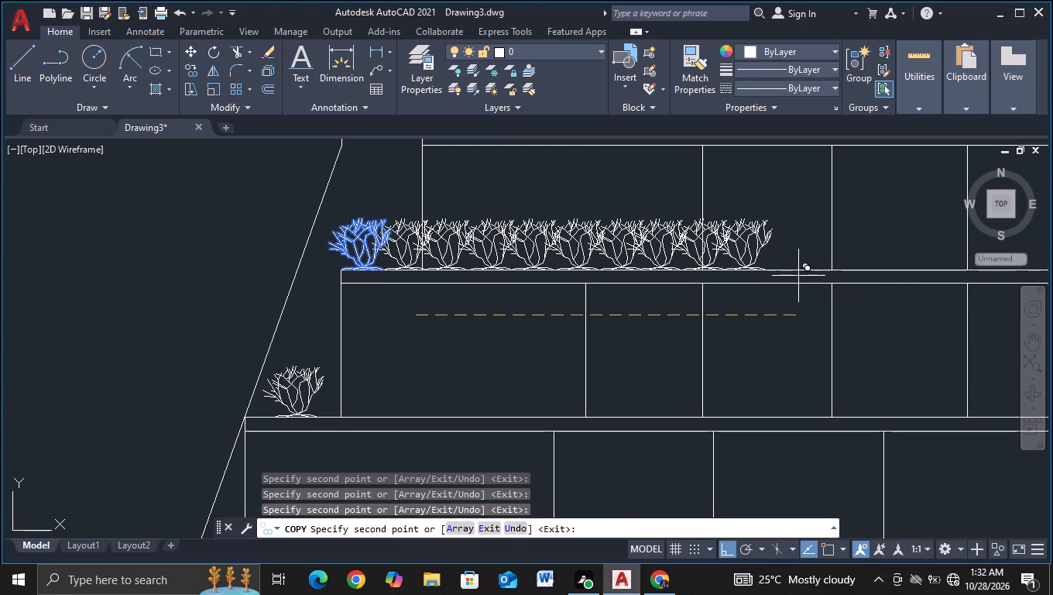
Fill the rest of that upper ledge with eleven more evenly spaced shrub copies up to its right end and end the copying.
middle_drag(798, 276, 442, 271)
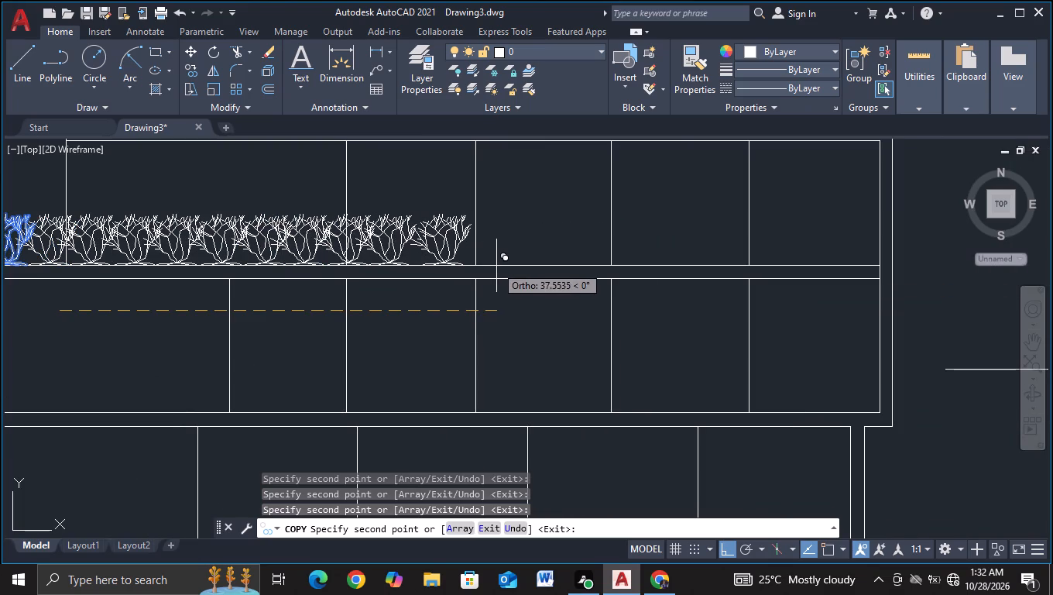
click(485, 267)
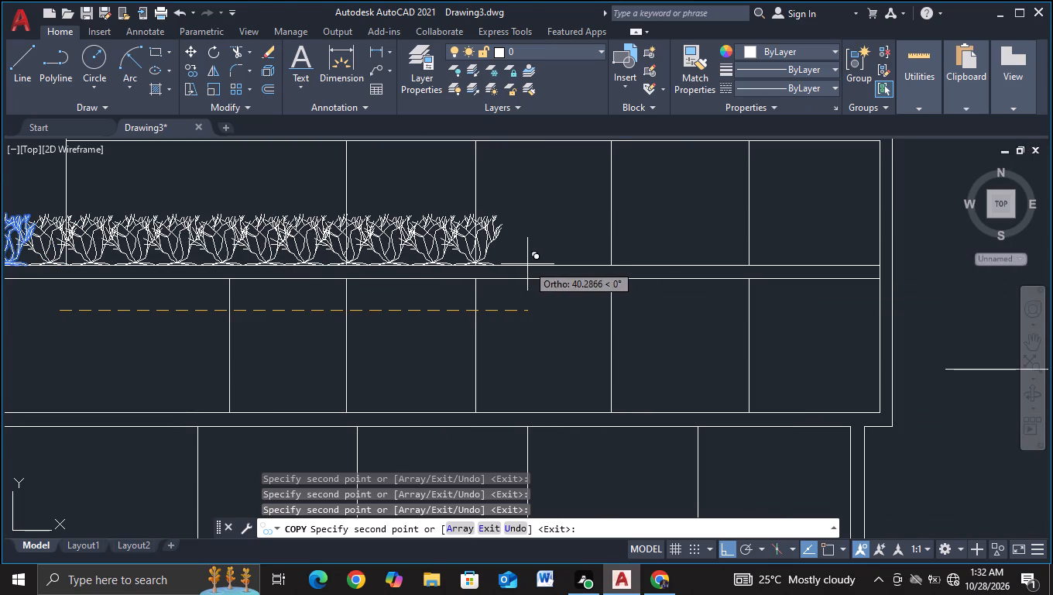
click(531, 263)
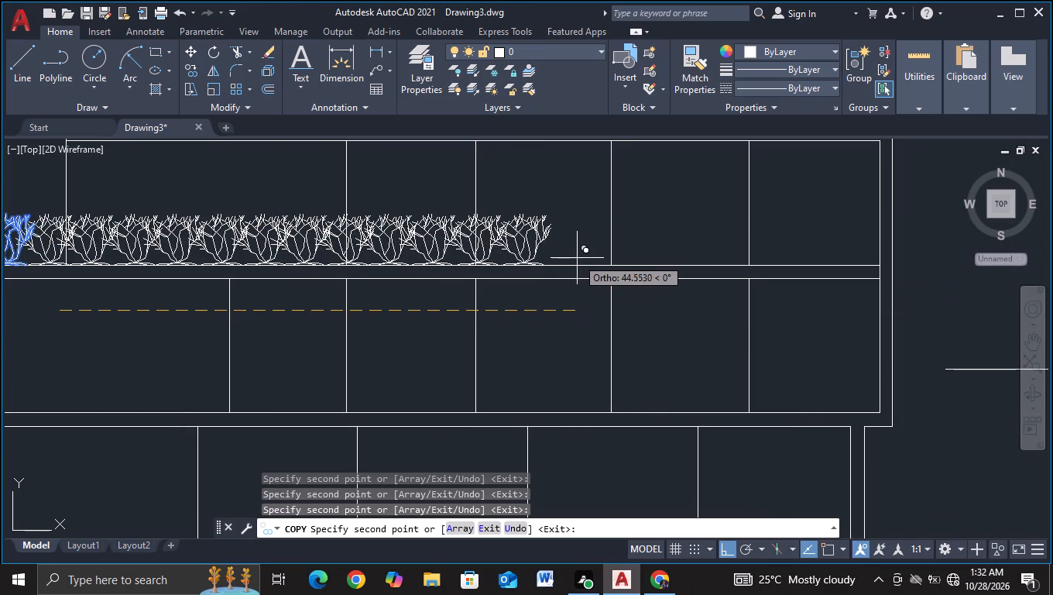
click(573, 260)
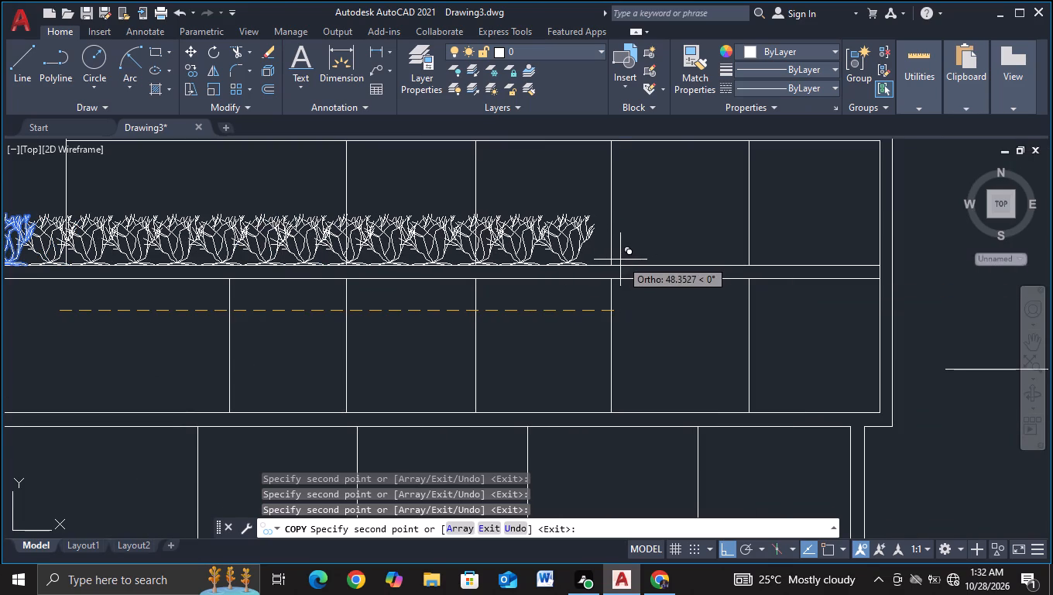
click(616, 262)
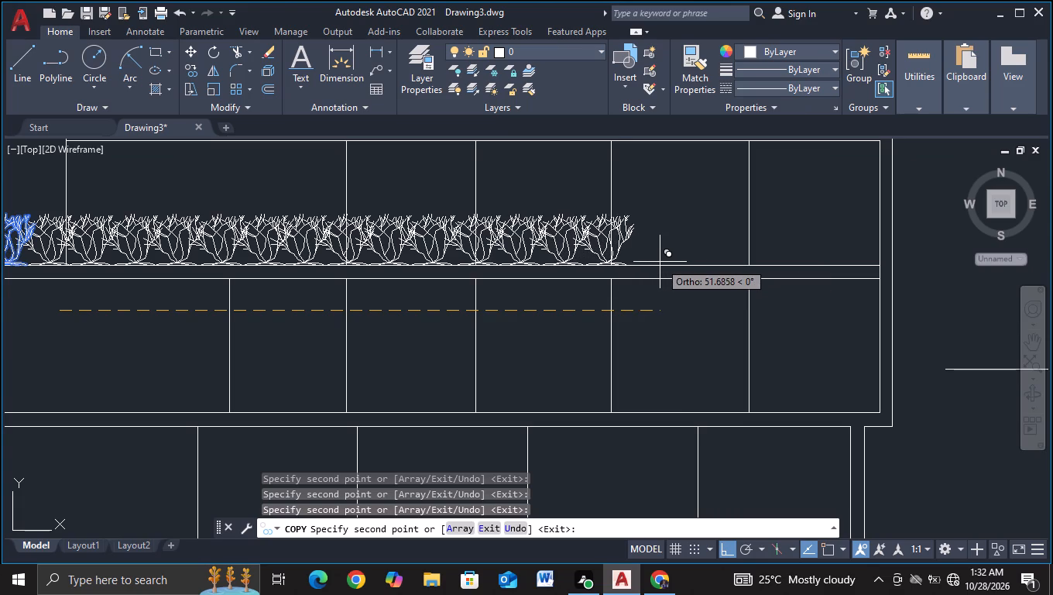
click(657, 263)
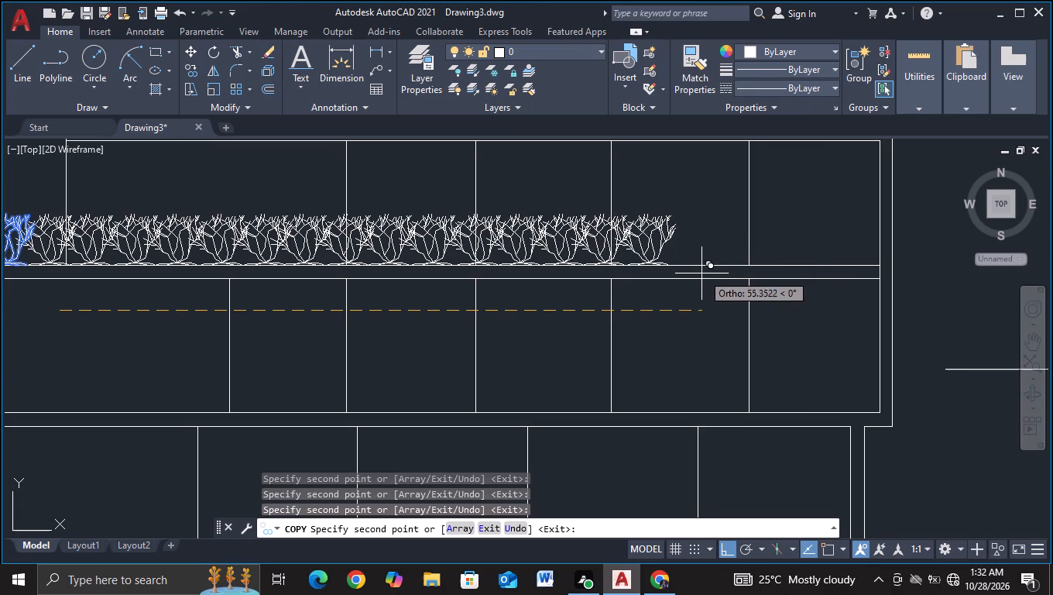
click(698, 273)
click(740, 263)
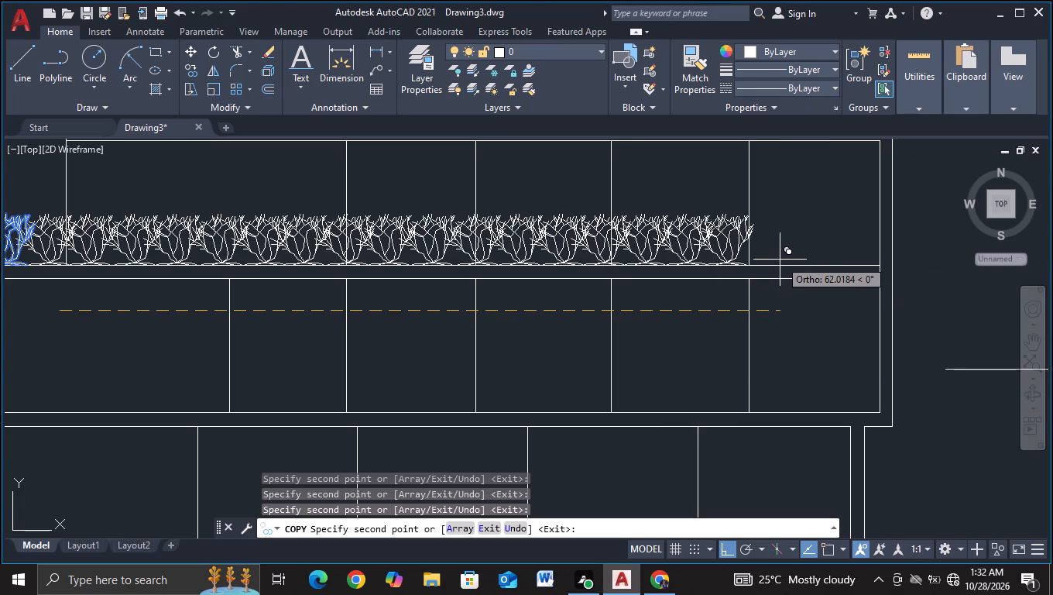
click(780, 260)
click(827, 261)
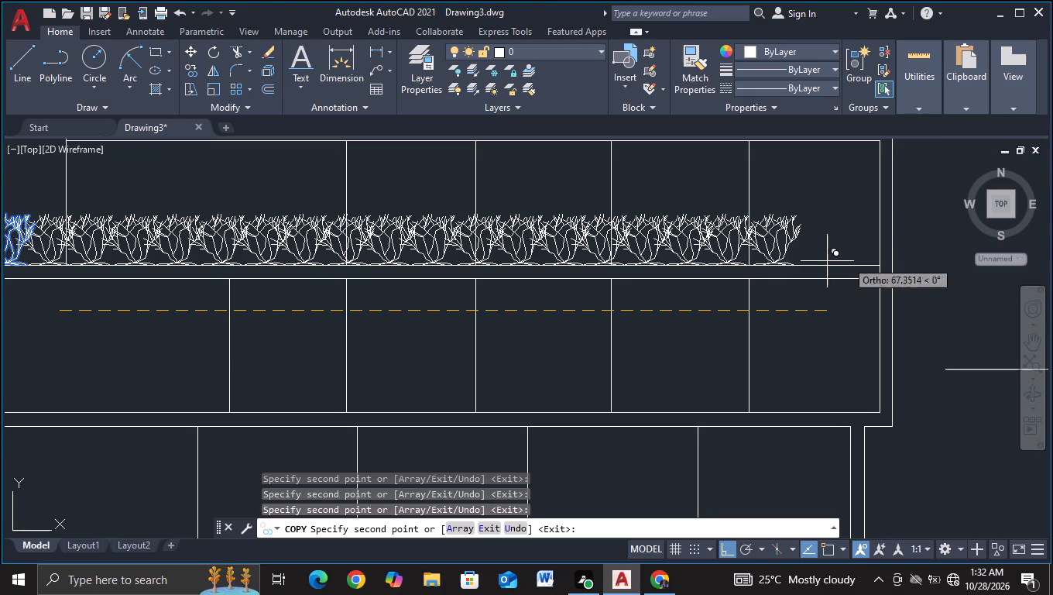
click(869, 260)
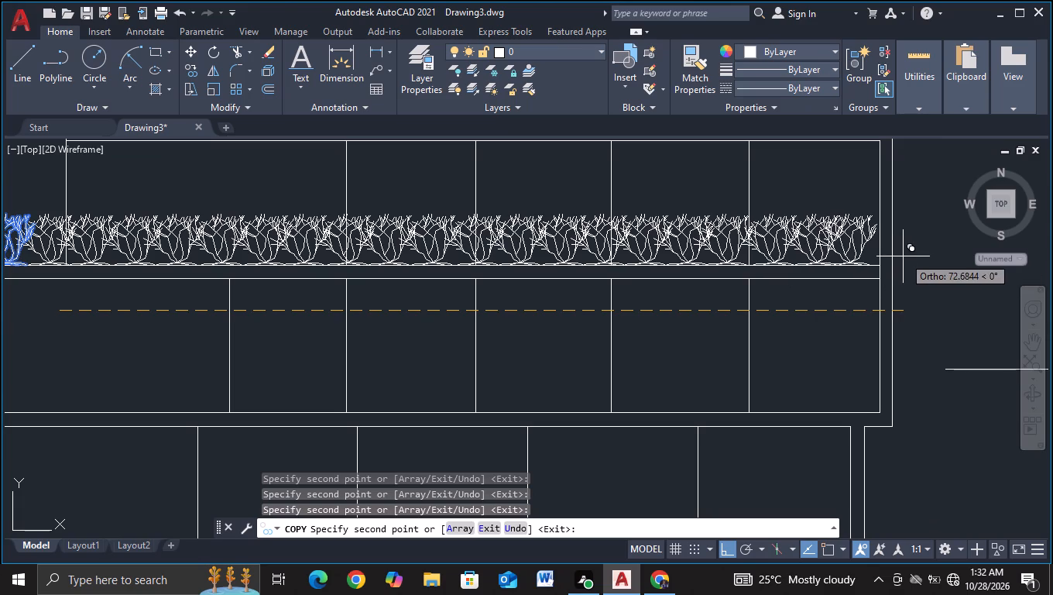
click(910, 256)
key(Escape)
Copy the shrub at the left end of the ledge below the right-hand block's second window band, placing four copies rightward about 3.5 units apart.
scroll(910, 256, down, 3)
scroll(771, 294, up, 2)
click(527, 279)
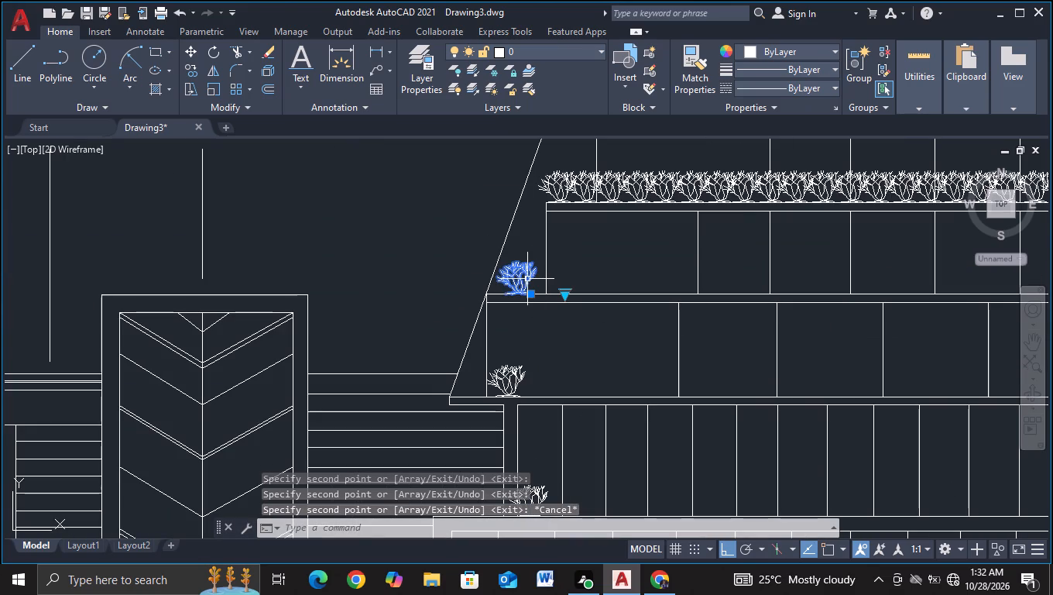
key(c)
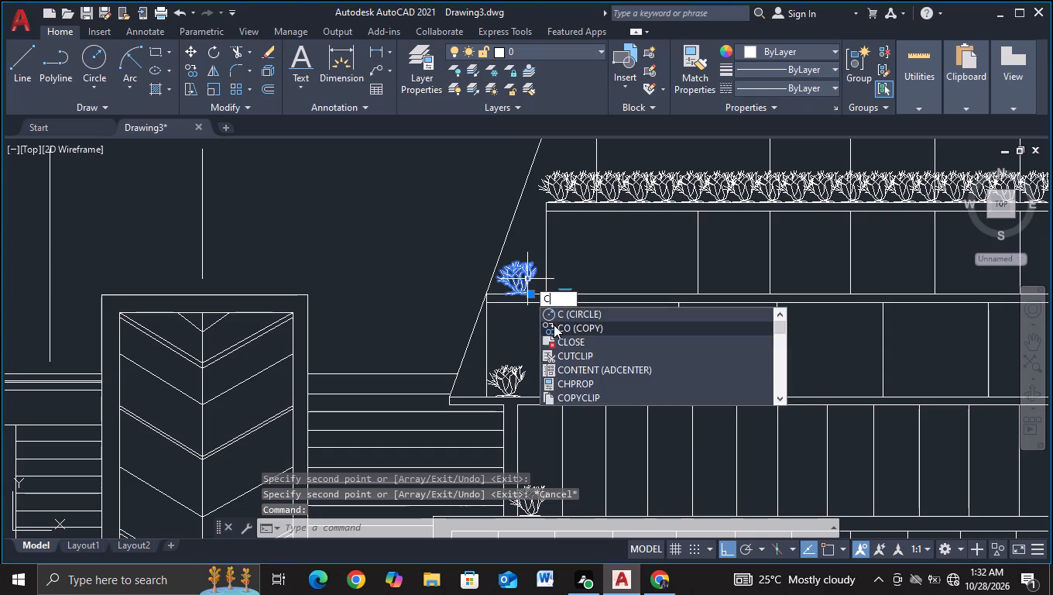
double_click(554, 325)
scroll(587, 323, up, 3)
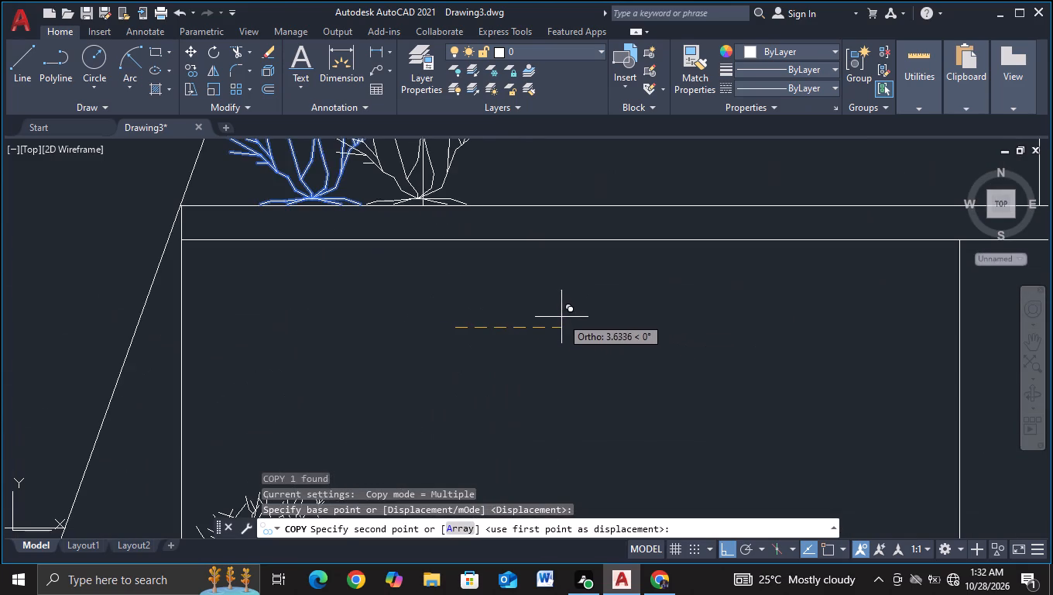
click(560, 316)
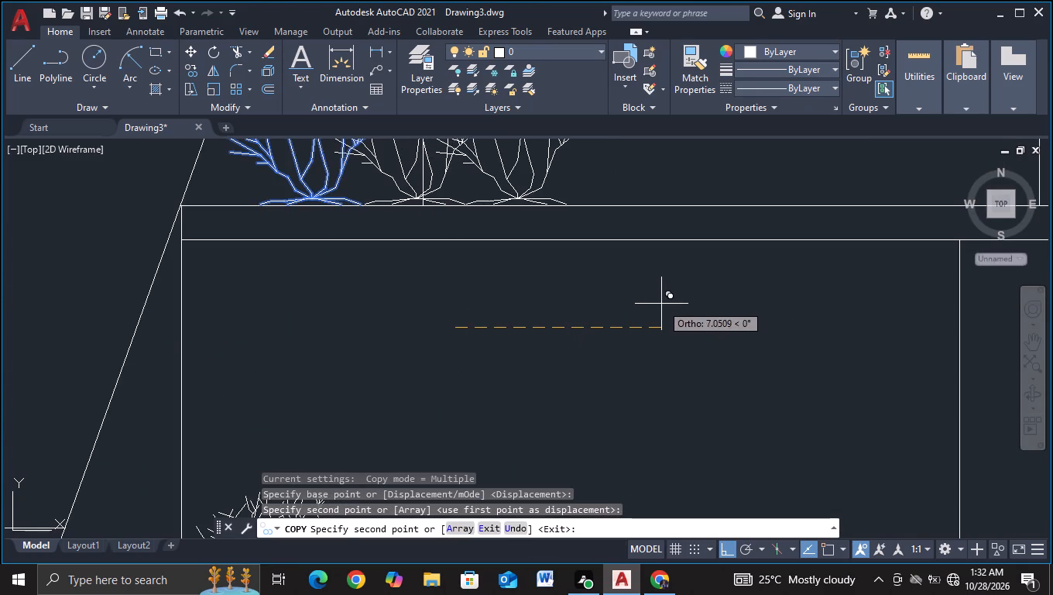
click(661, 304)
scroll(681, 306, down, 2)
middle_drag(681, 306, 509, 315)
scroll(555, 324, up, 1)
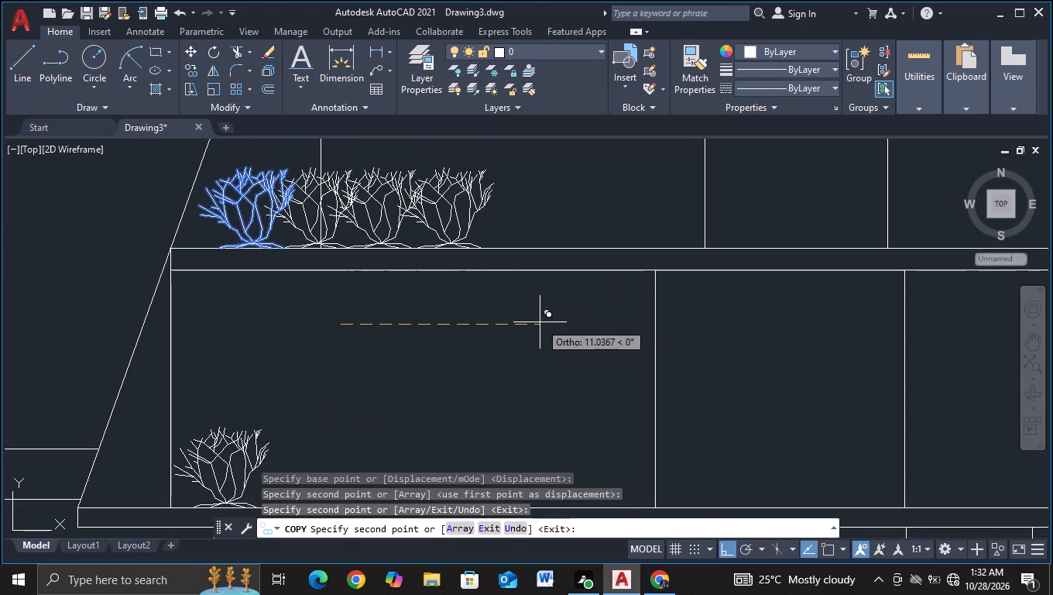
click(538, 322)
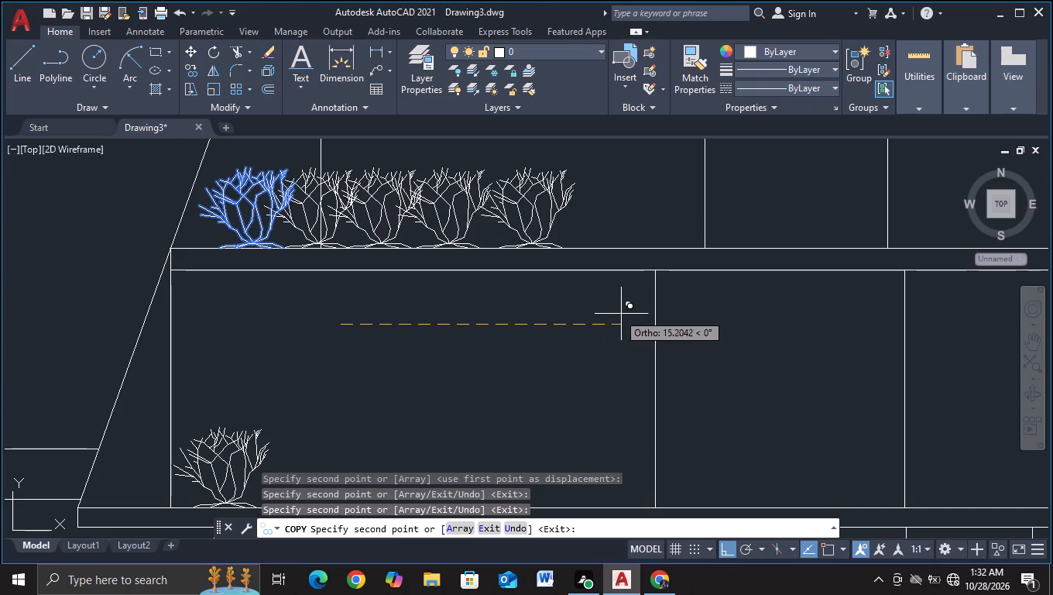
click(605, 313)
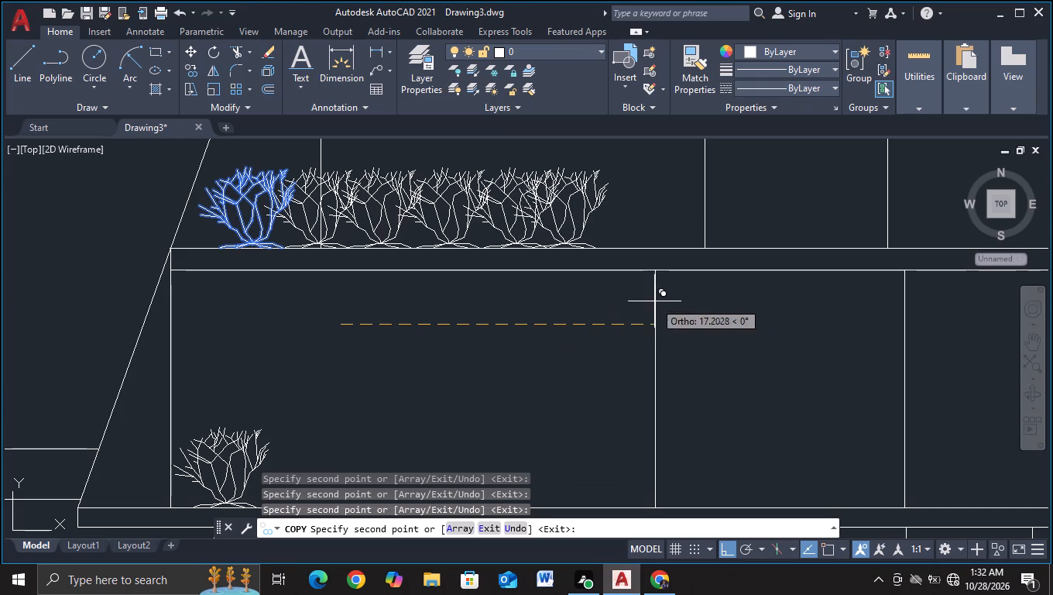
Extend the shrub row along the middle of the ledge below the second window band with eleven more evenly spaced copies.
click(672, 294)
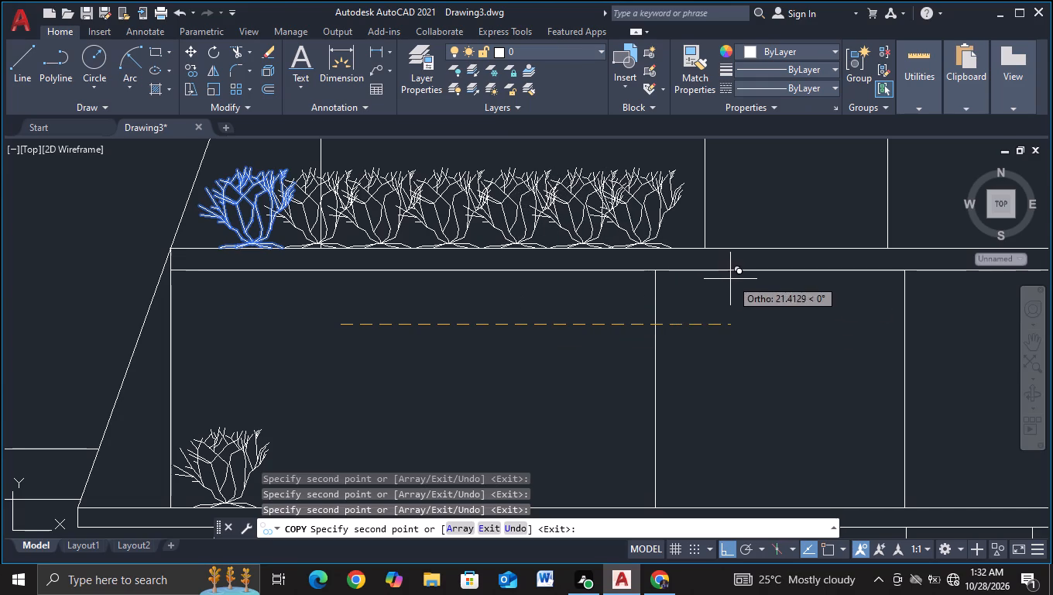
click(737, 277)
click(807, 263)
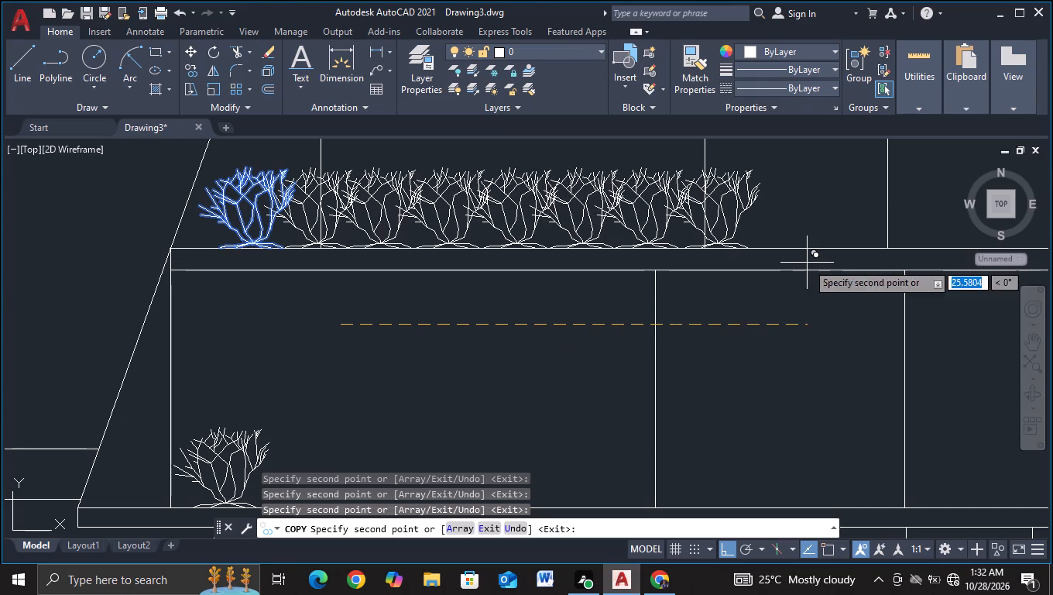
click(871, 268)
middle_drag(871, 268, 436, 310)
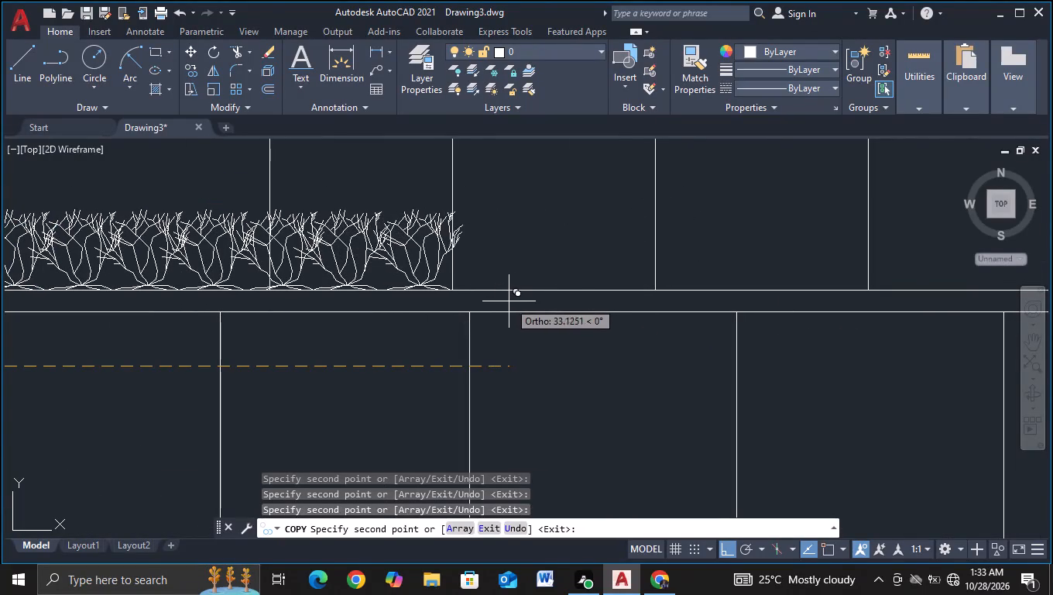
click(501, 304)
drag(565, 299, 573, 299)
click(626, 293)
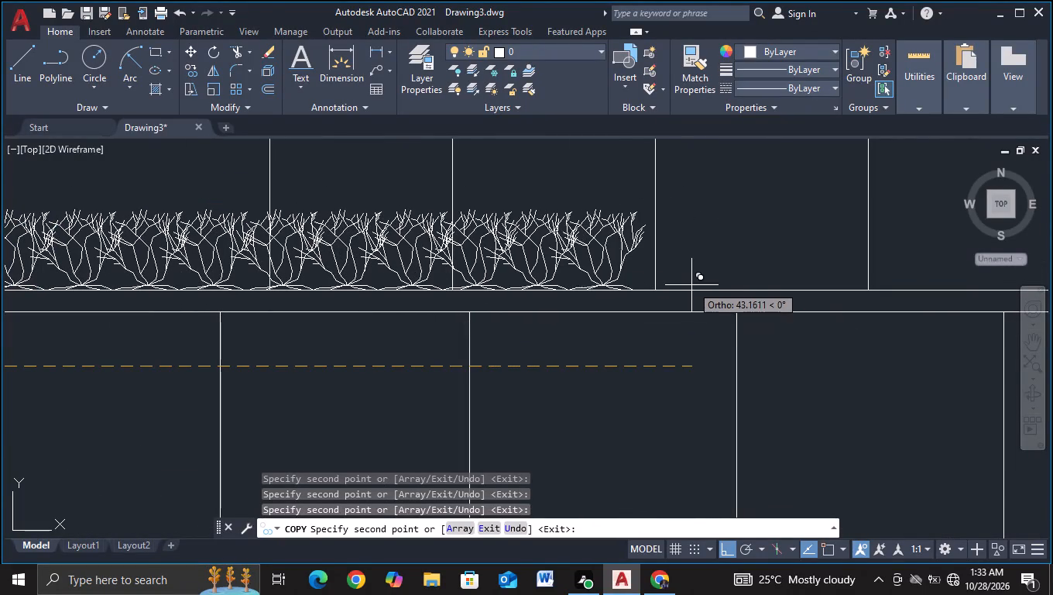
click(692, 284)
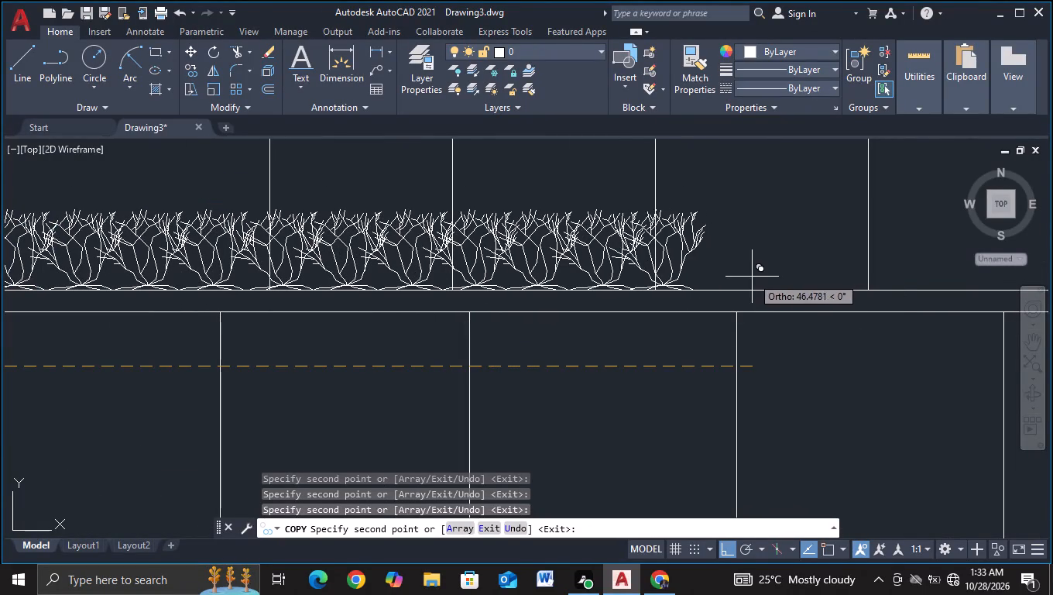
click(756, 277)
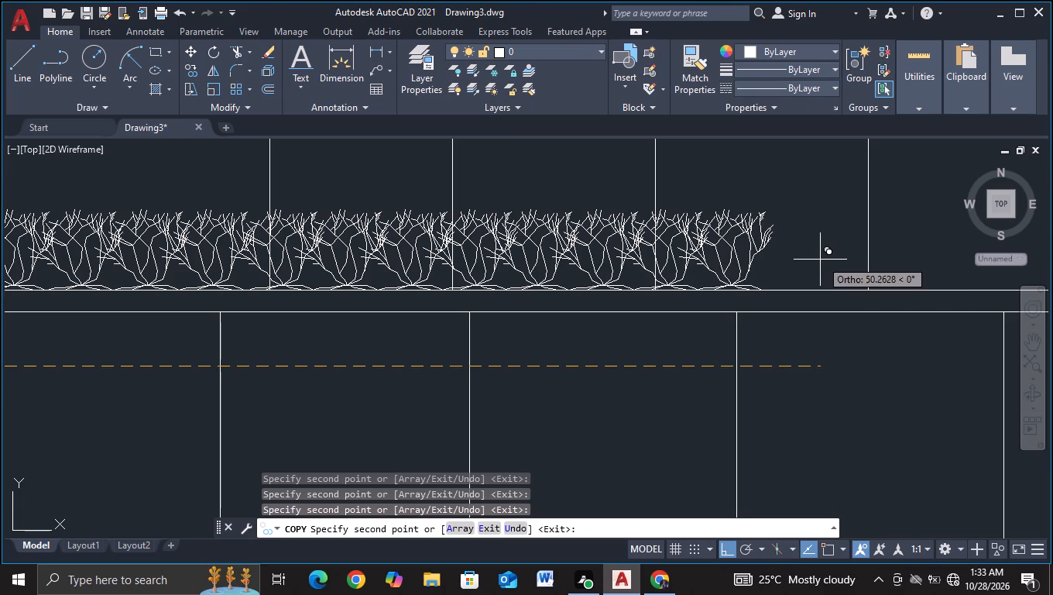
click(820, 260)
click(884, 245)
Fill the rest of the ledge below the second window band with seven more shrub copies up to its right end and end the copying.
middle_drag(884, 245, 875, 248)
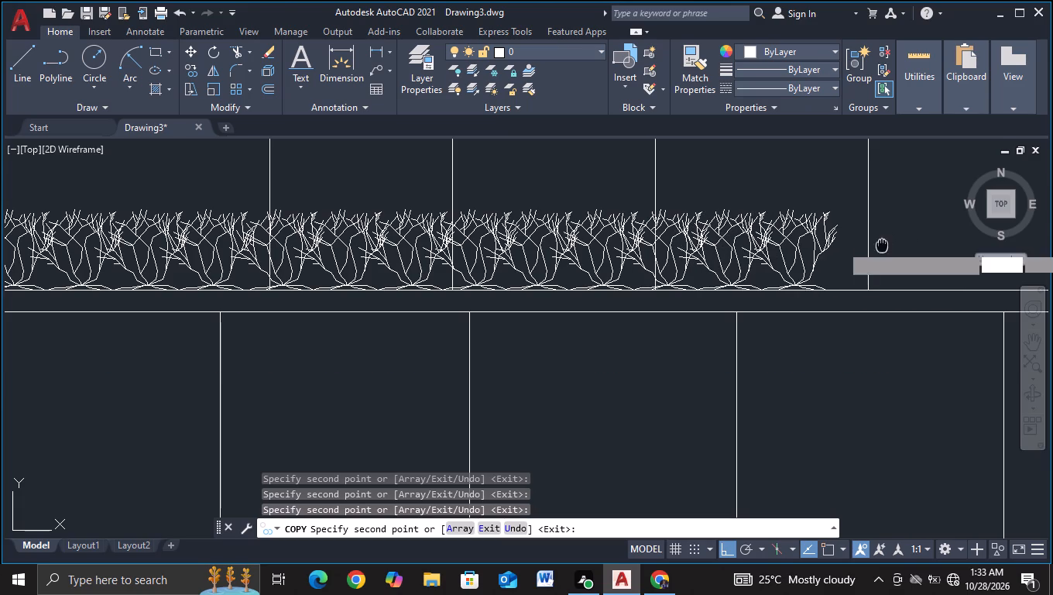
middle_drag(875, 248, 499, 277)
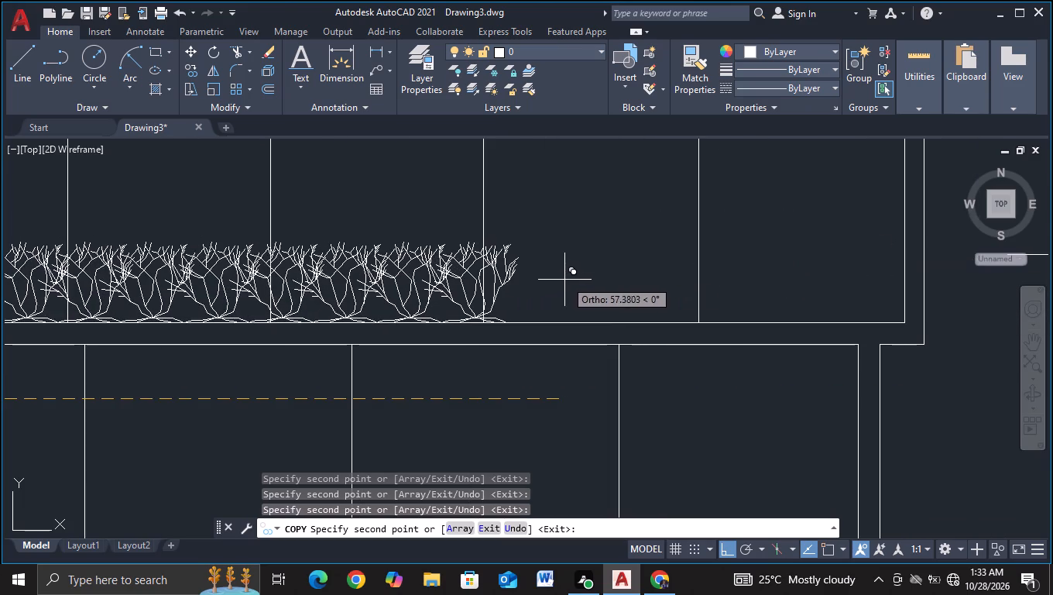
click(564, 280)
click(628, 279)
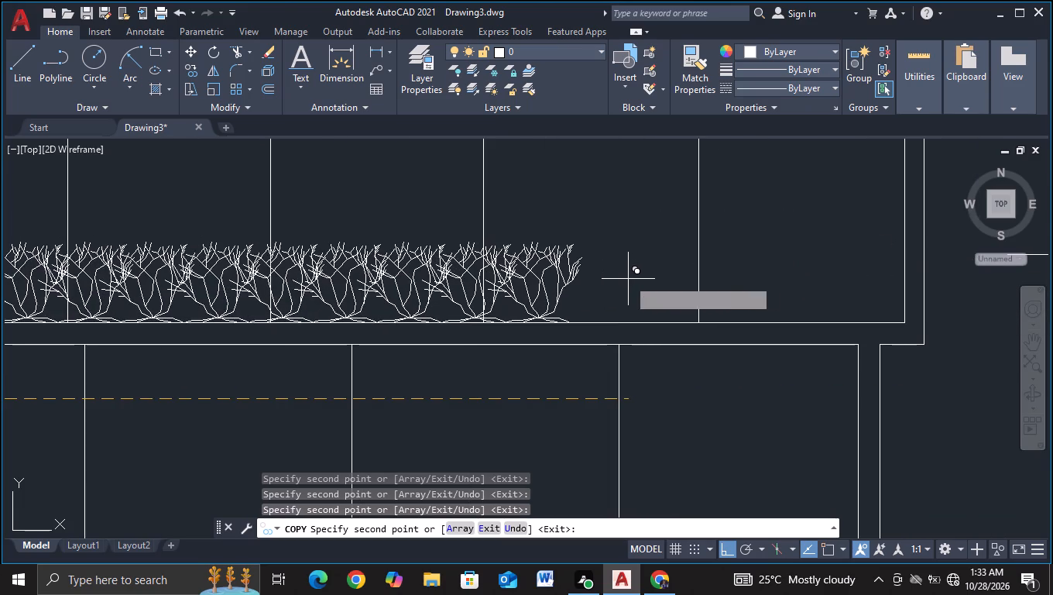
click(692, 267)
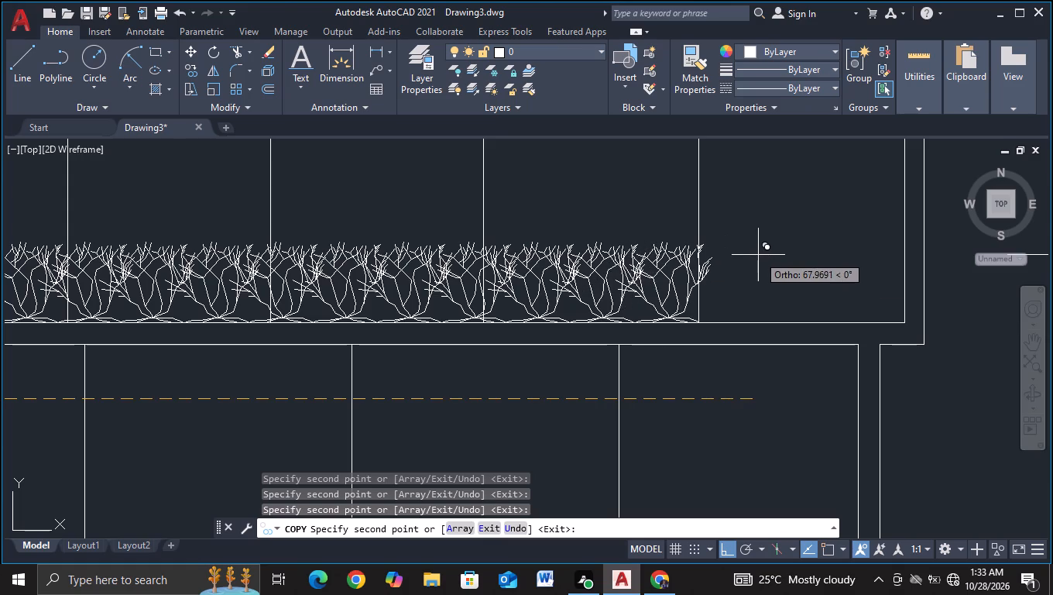
click(758, 255)
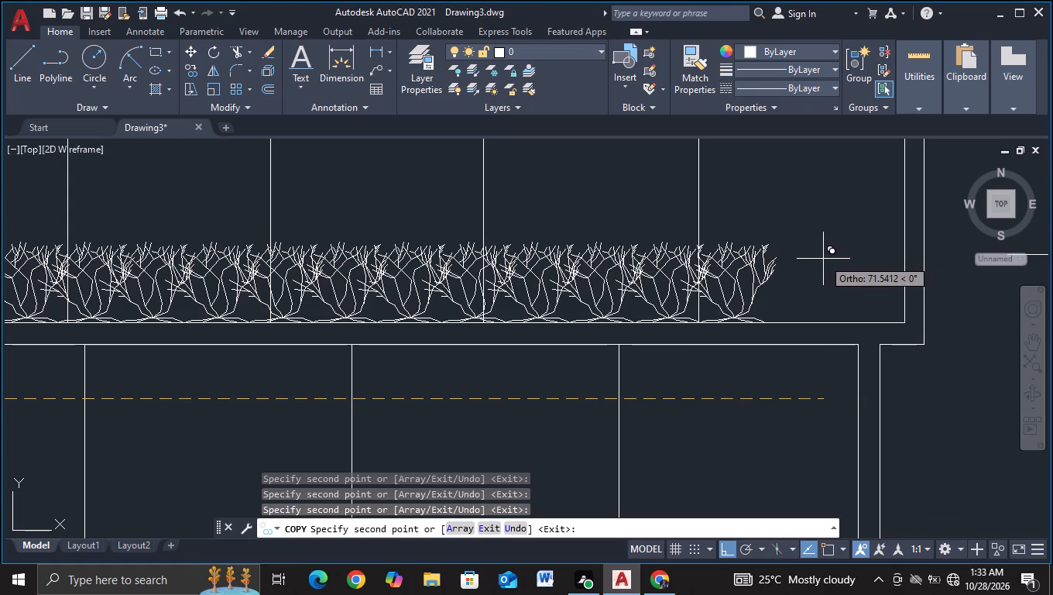
click(822, 260)
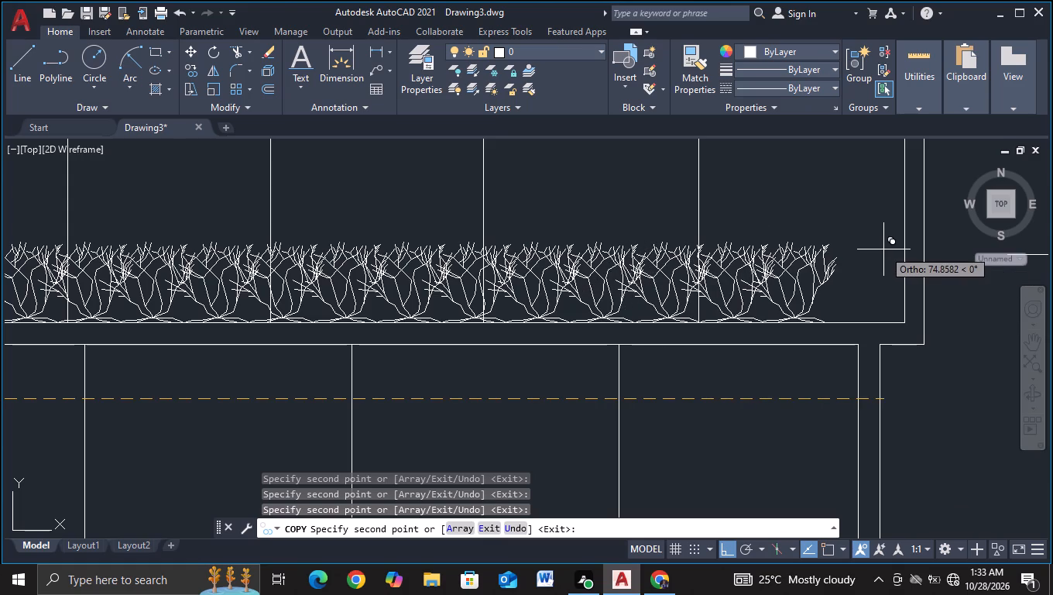
click(883, 249)
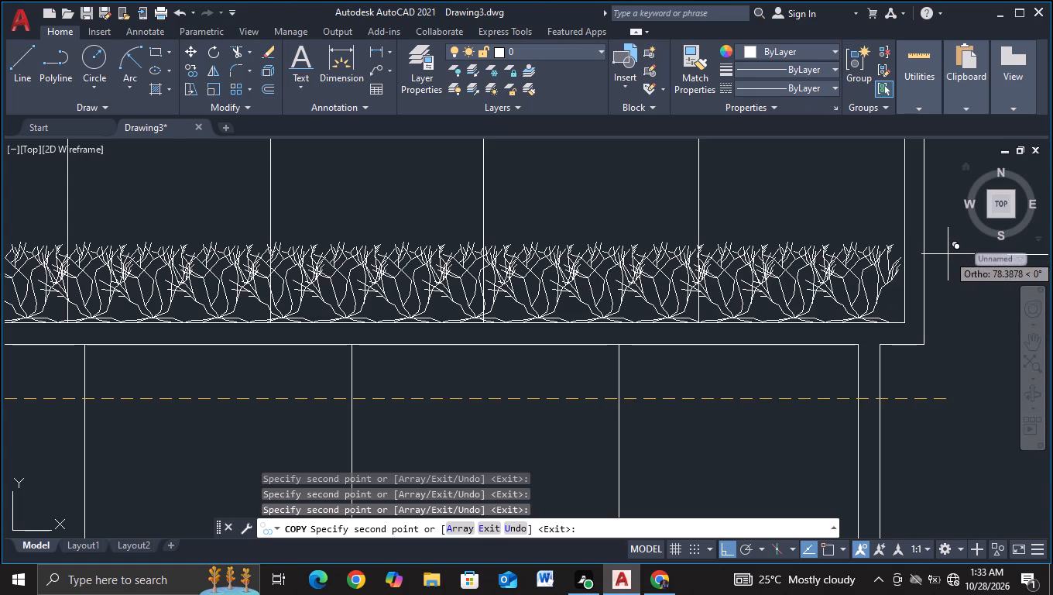
click(950, 254)
key(Escape)
Copy the shrub at the left end of the ledge below the right-hand block's third window band, placing five copies rightward about 3.6 units apart.
scroll(711, 260, down, 2)
middle_drag(705, 332, 729, 249)
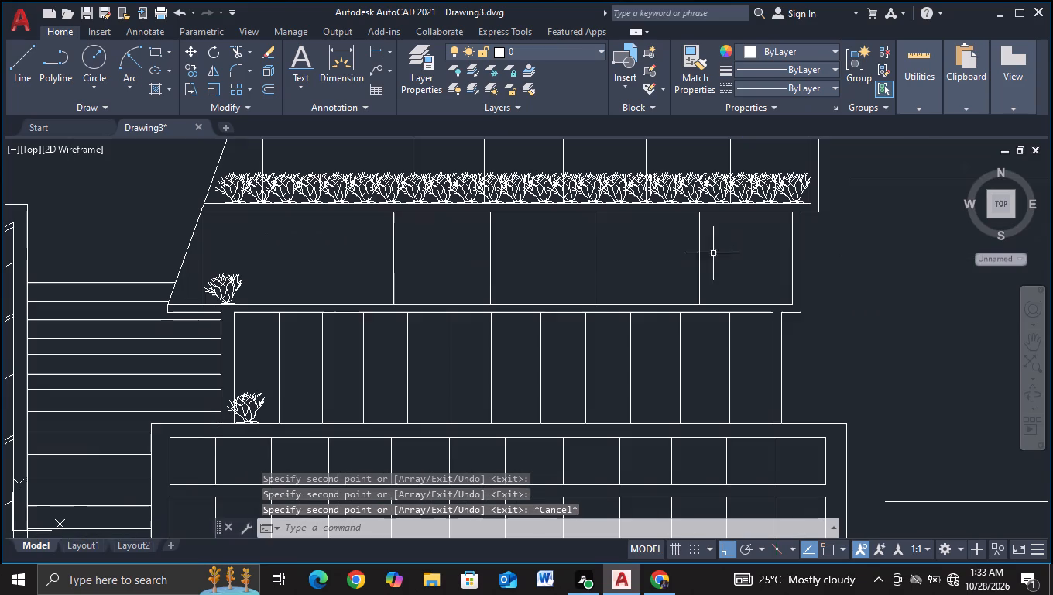
click(225, 295)
key(c)
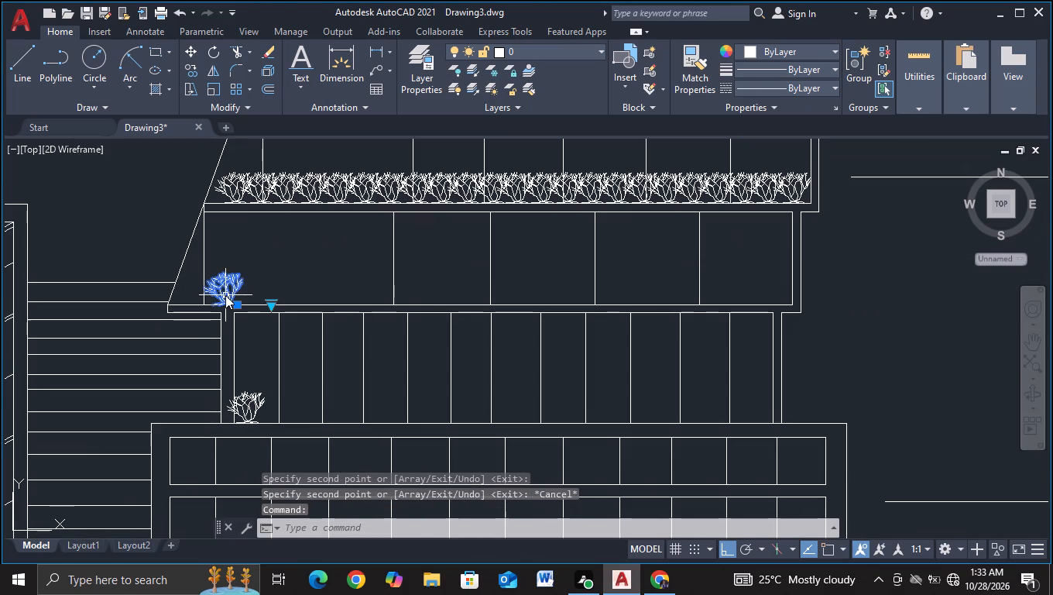
click(269, 344)
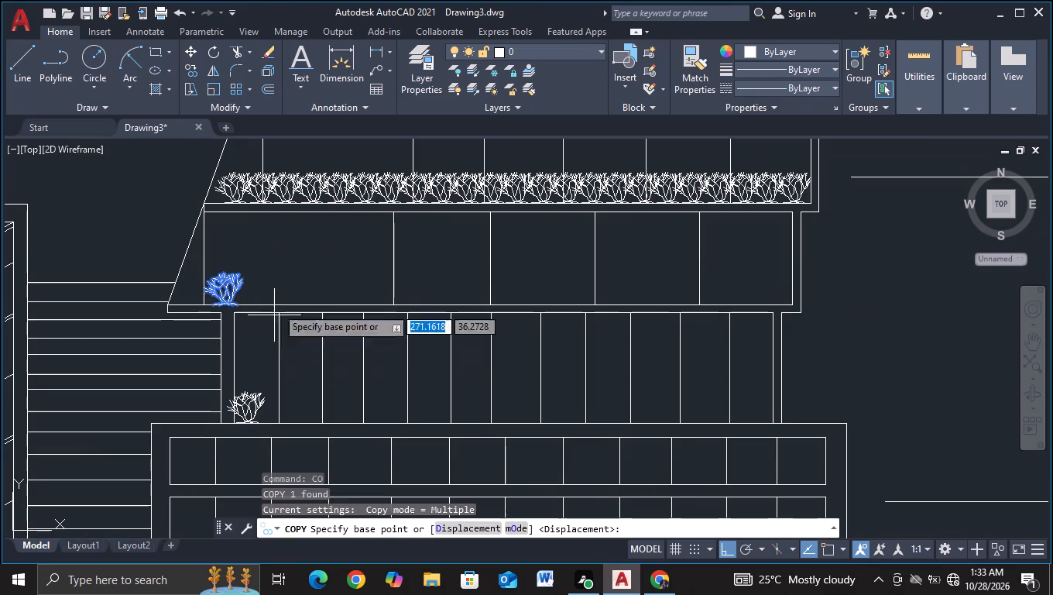
click(288, 258)
scroll(307, 260, up, 2)
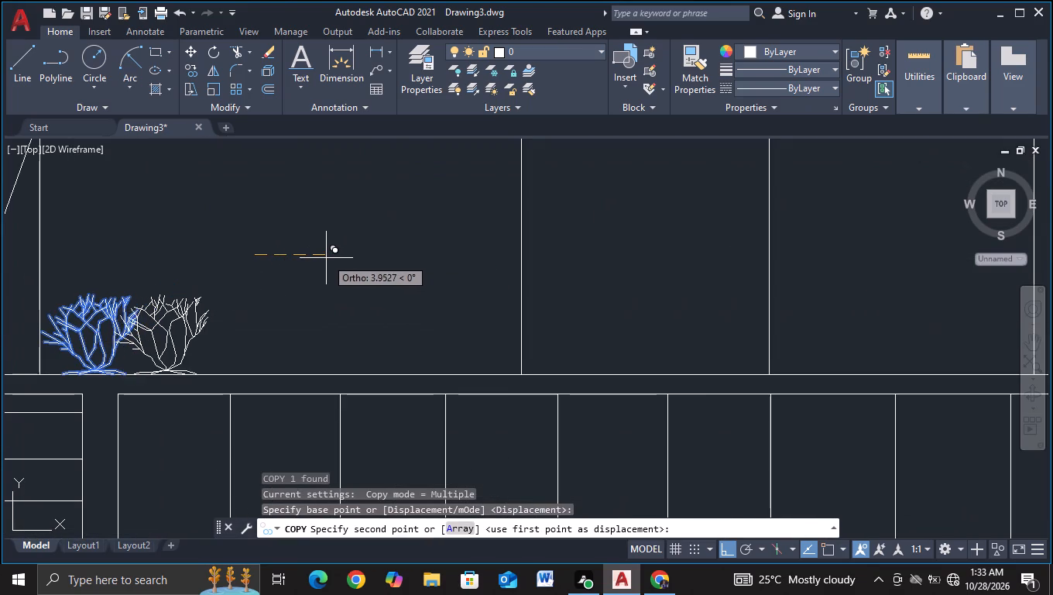
click(324, 258)
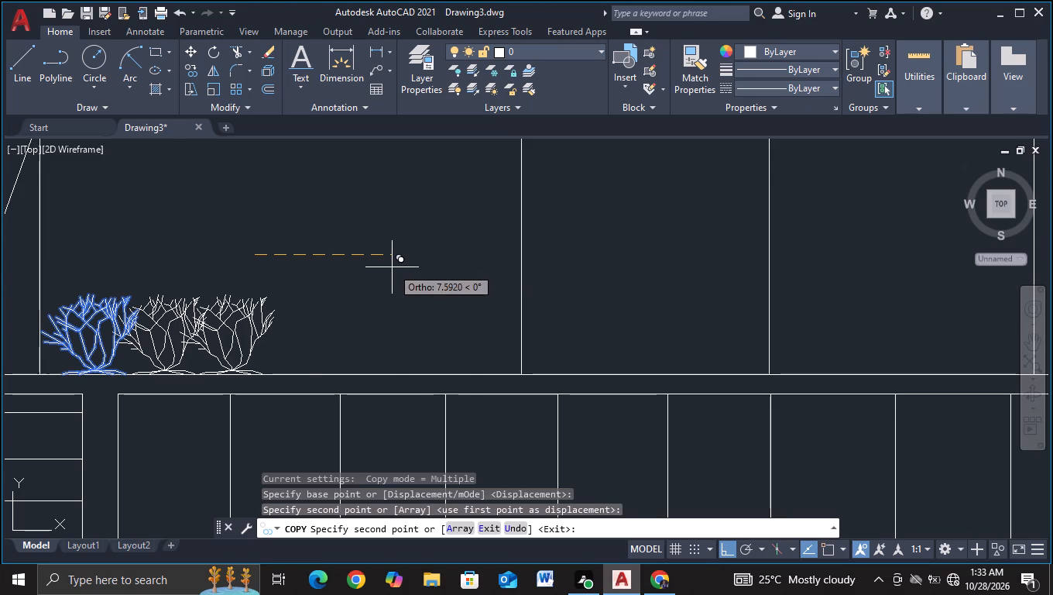
click(392, 267)
click(456, 267)
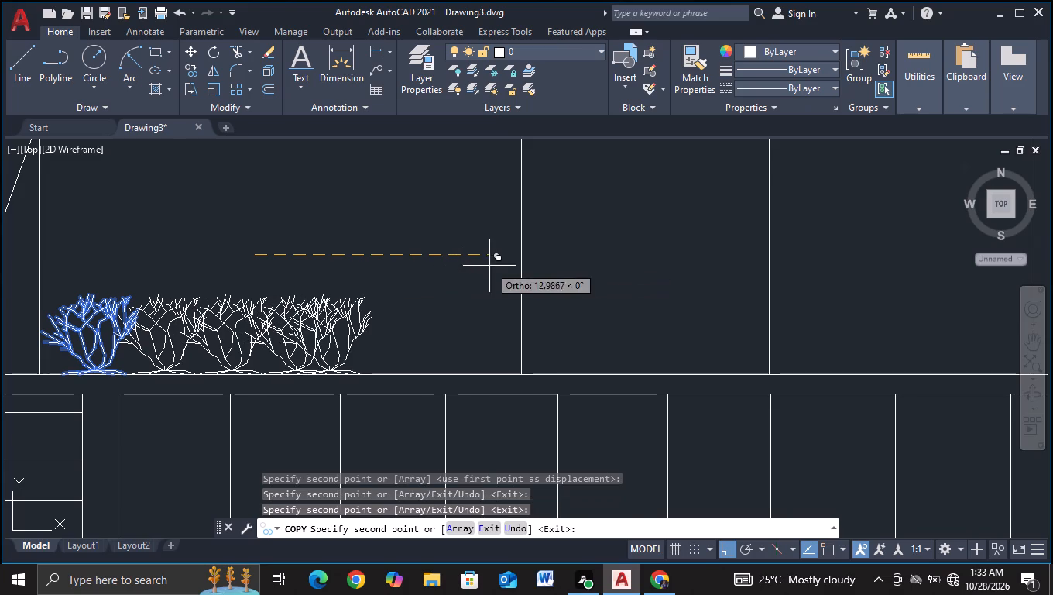
click(517, 263)
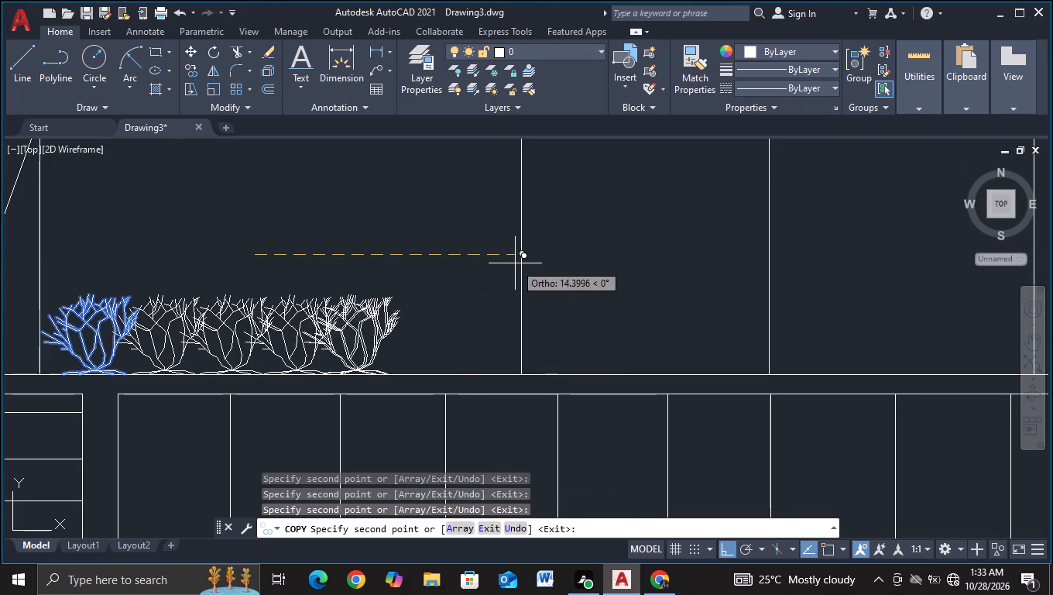
click(584, 260)
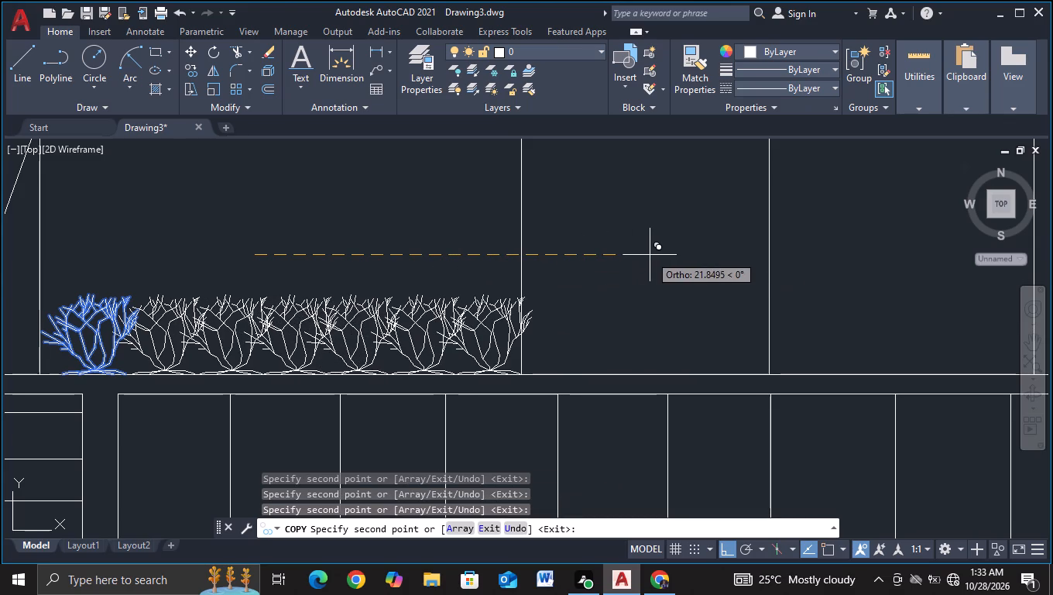
Extend the shrub row along the middle of the ledge below the third window band with ten more evenly spaced copies.
click(650, 255)
click(721, 248)
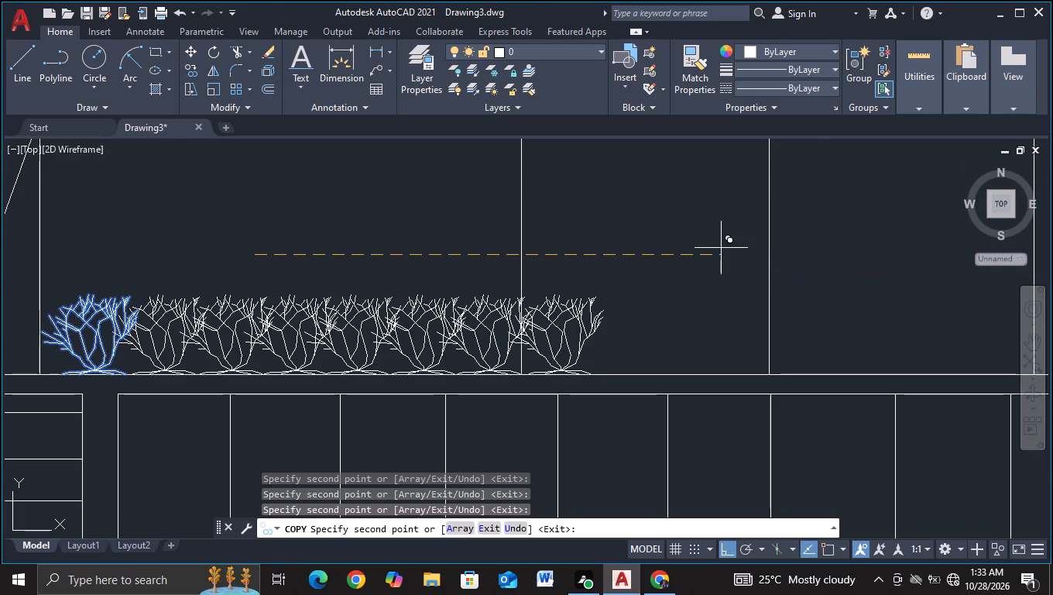
click(785, 240)
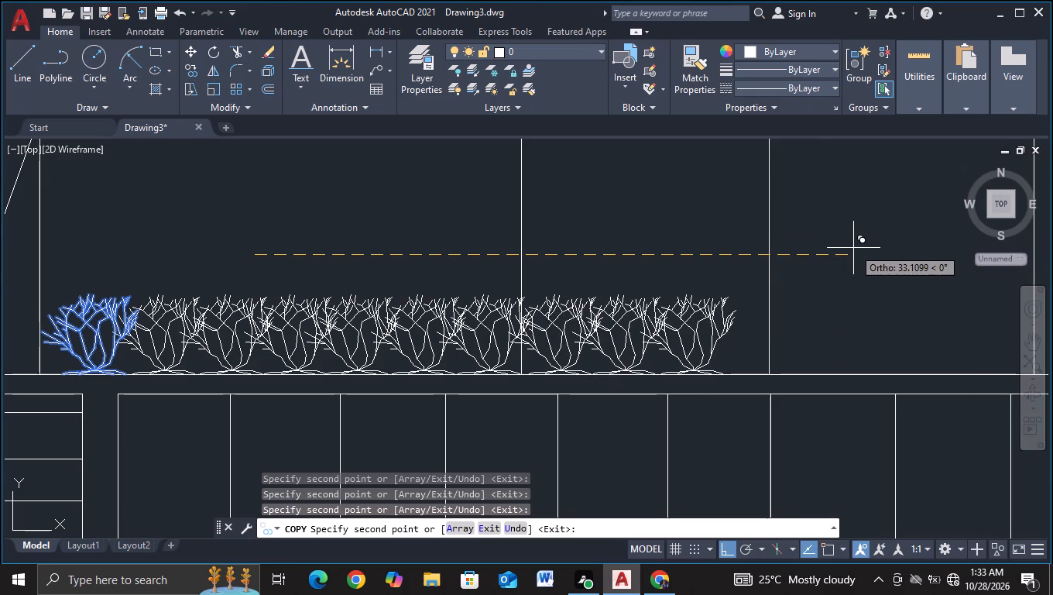
click(849, 249)
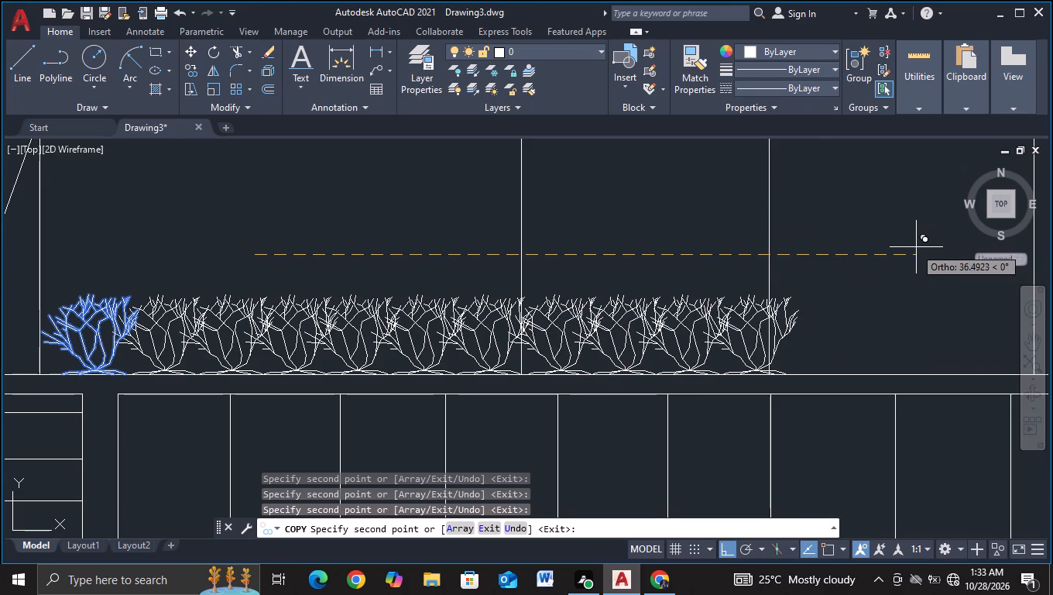
click(911, 247)
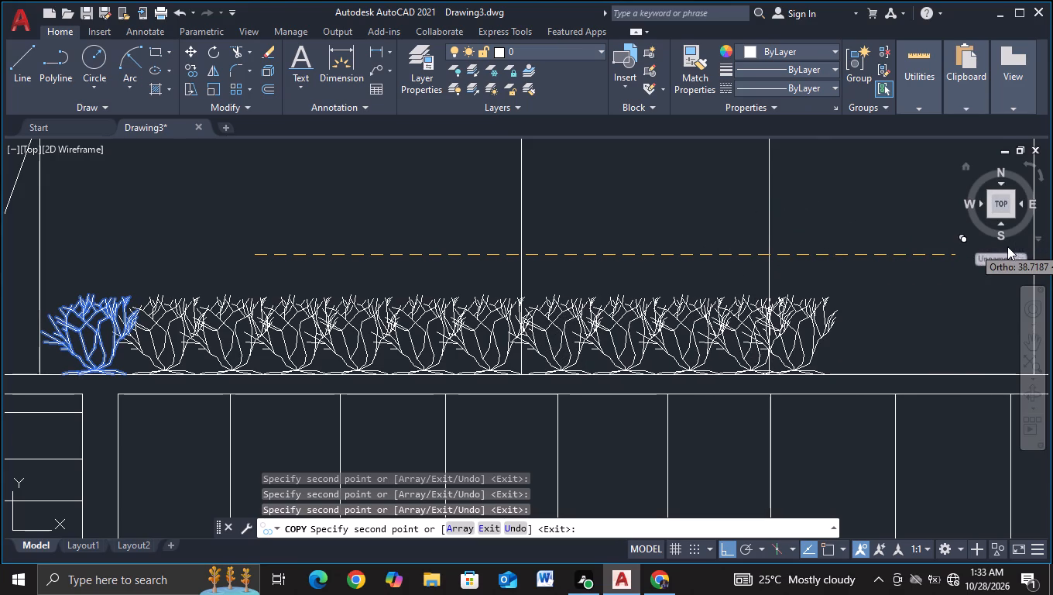
middle_drag(917, 244, 392, 131)
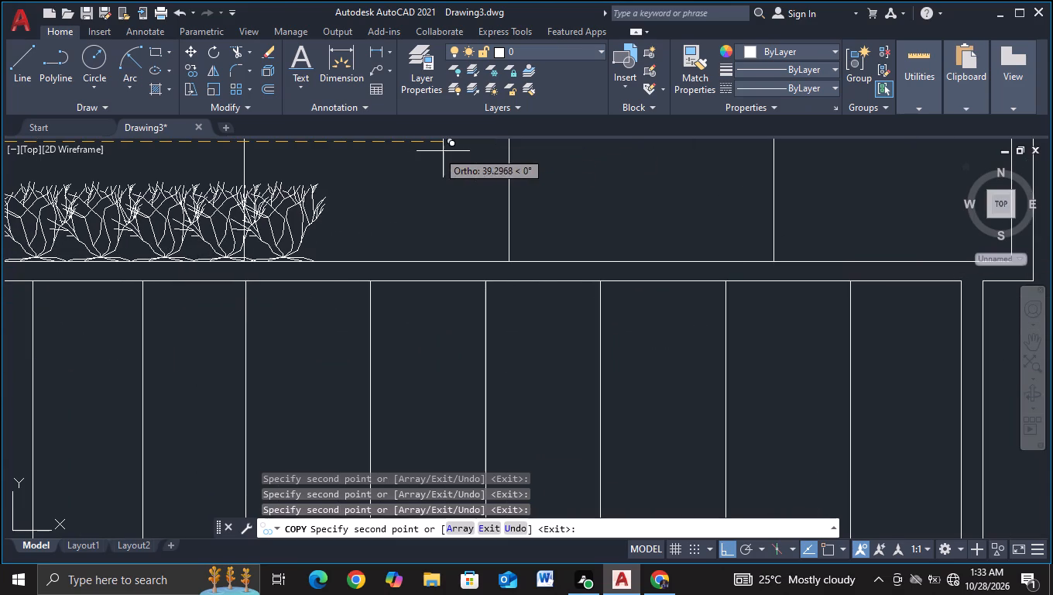
click(449, 151)
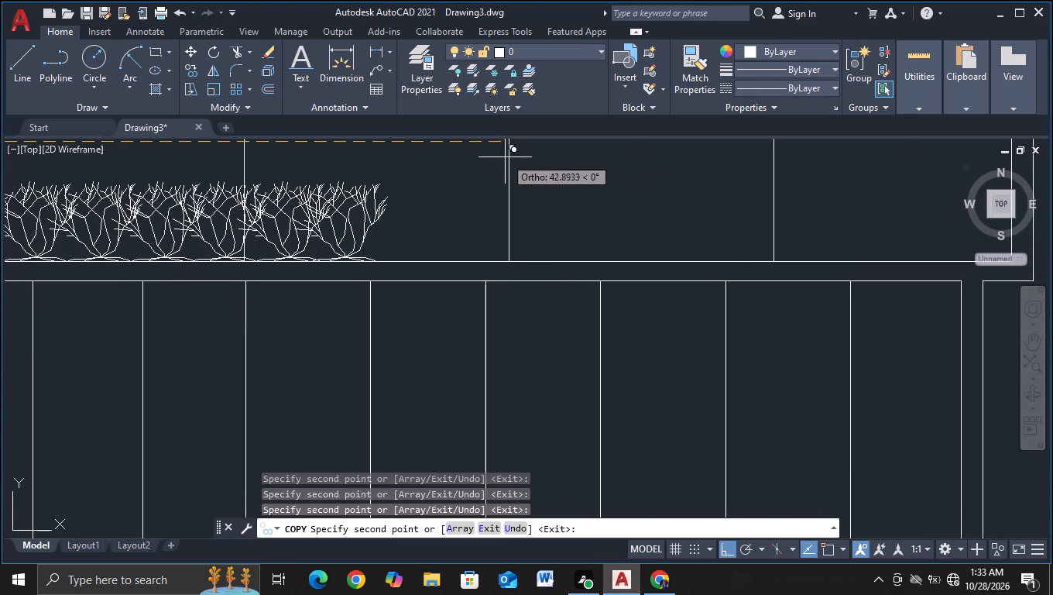
click(515, 158)
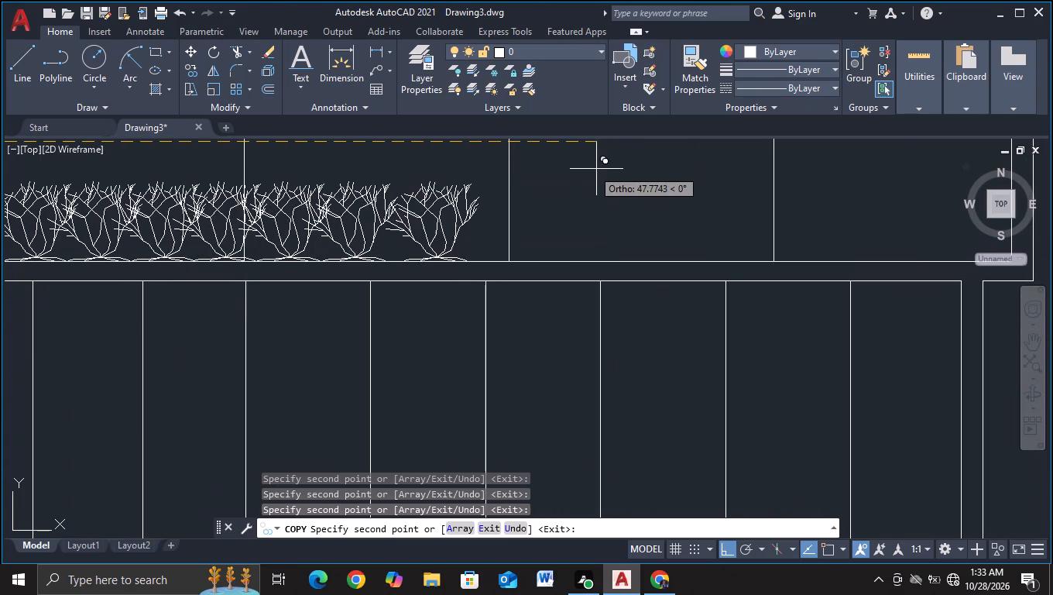
click(581, 167)
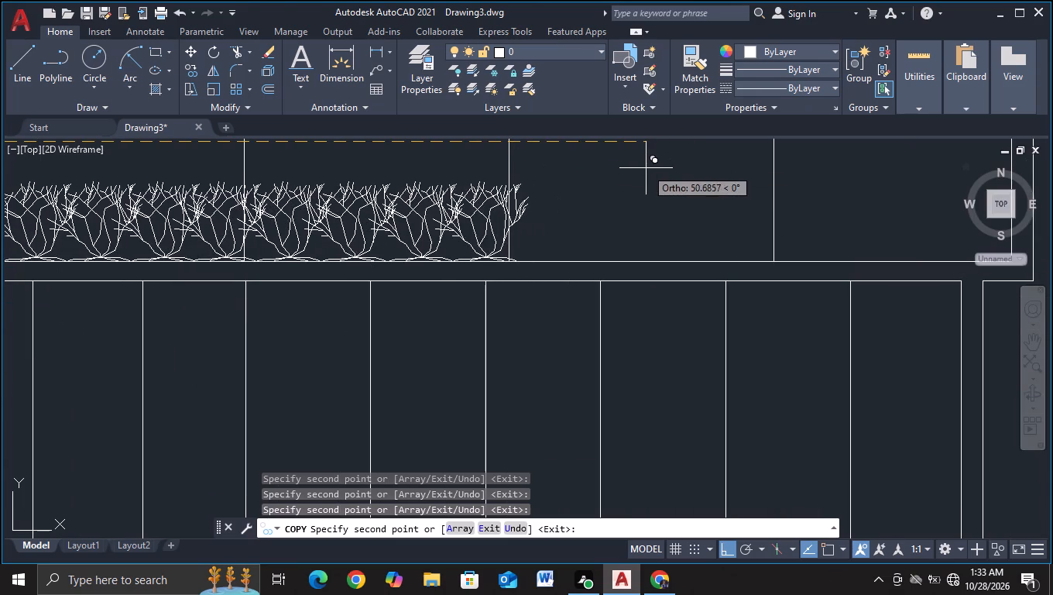
click(646, 168)
click(708, 174)
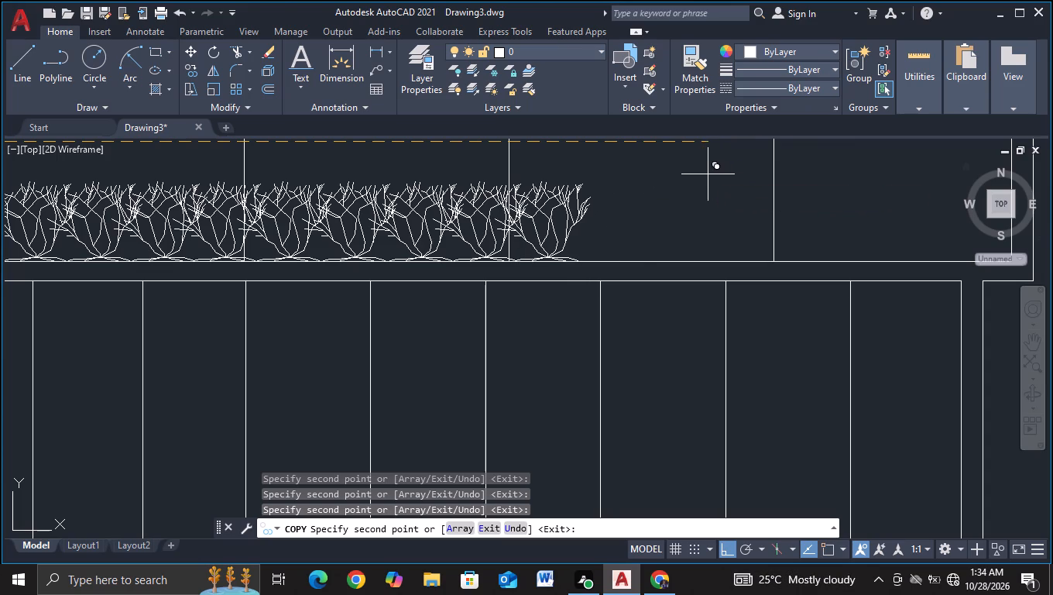
Fill the rest of the ledge below the third window band with seven more shrub copies up to its right end and end the copying.
drag(773, 181, 776, 181)
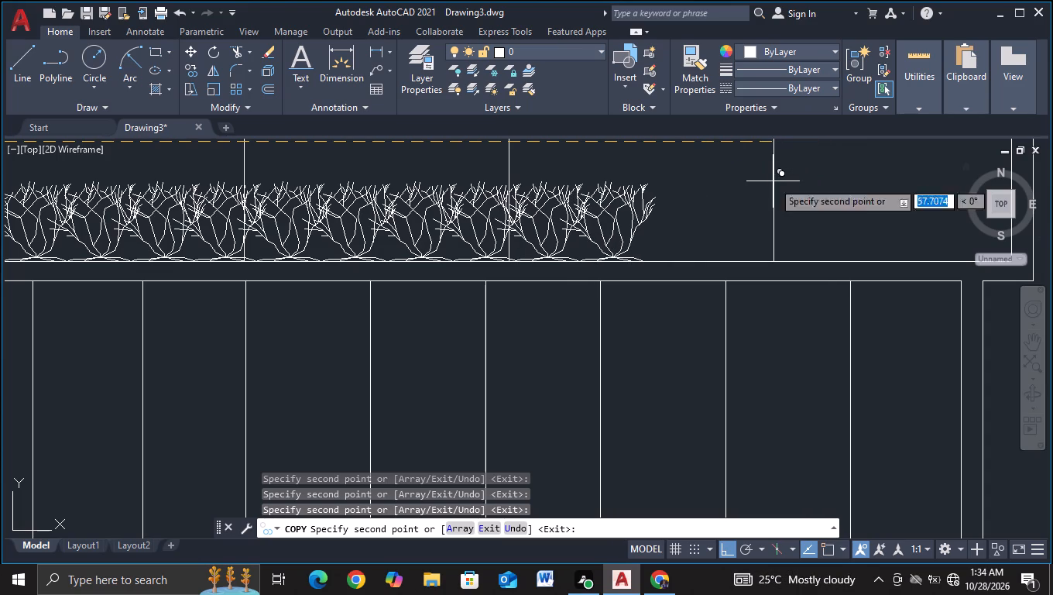
drag(776, 181, 788, 181)
click(840, 183)
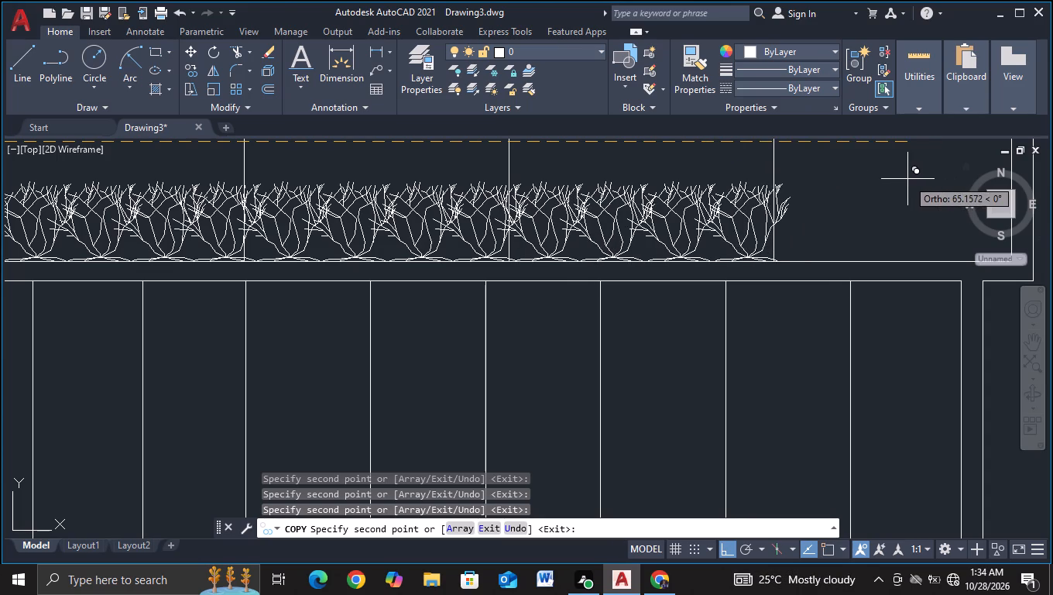
click(903, 179)
middle_drag(931, 177, 699, 164)
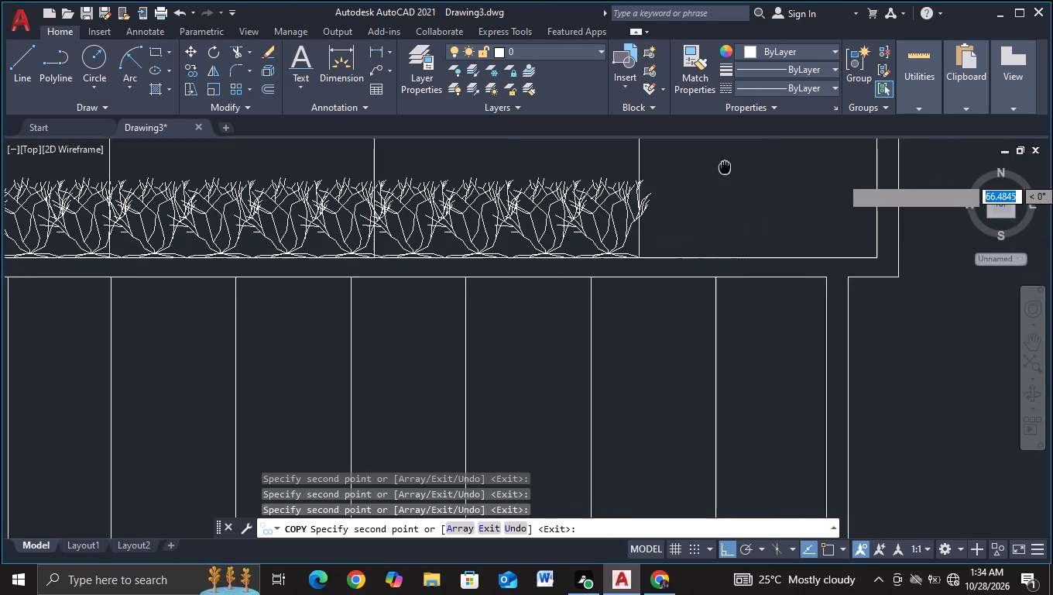
middle_drag(699, 164, 606, 152)
click(643, 155)
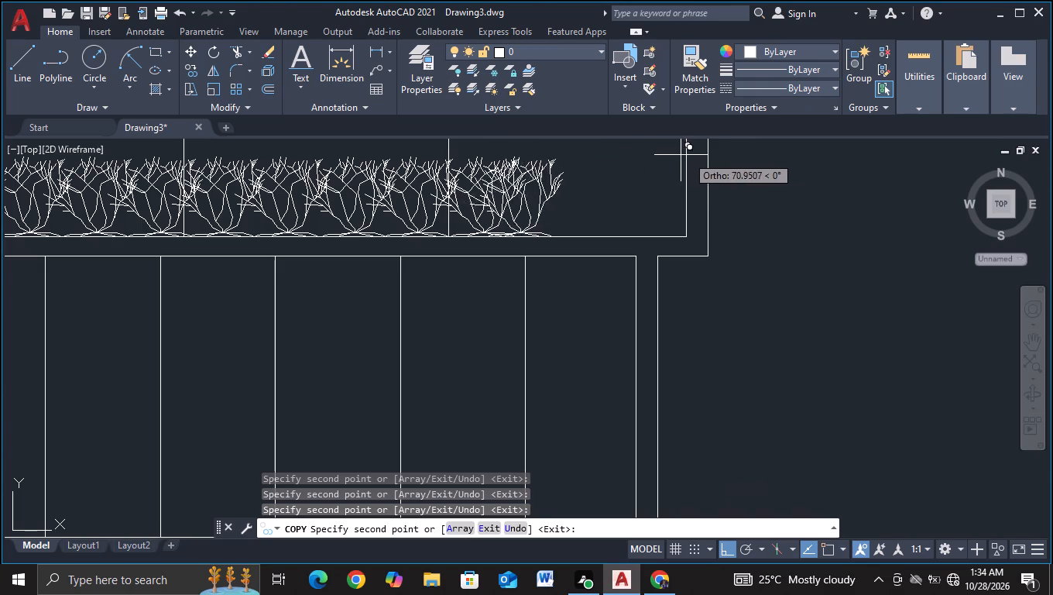
click(709, 158)
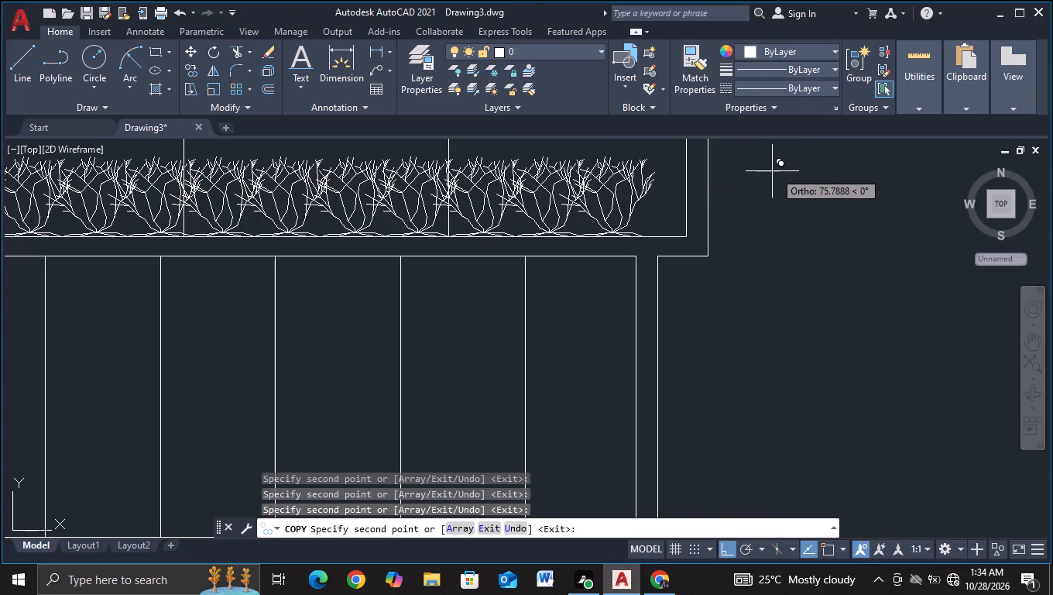
click(773, 171)
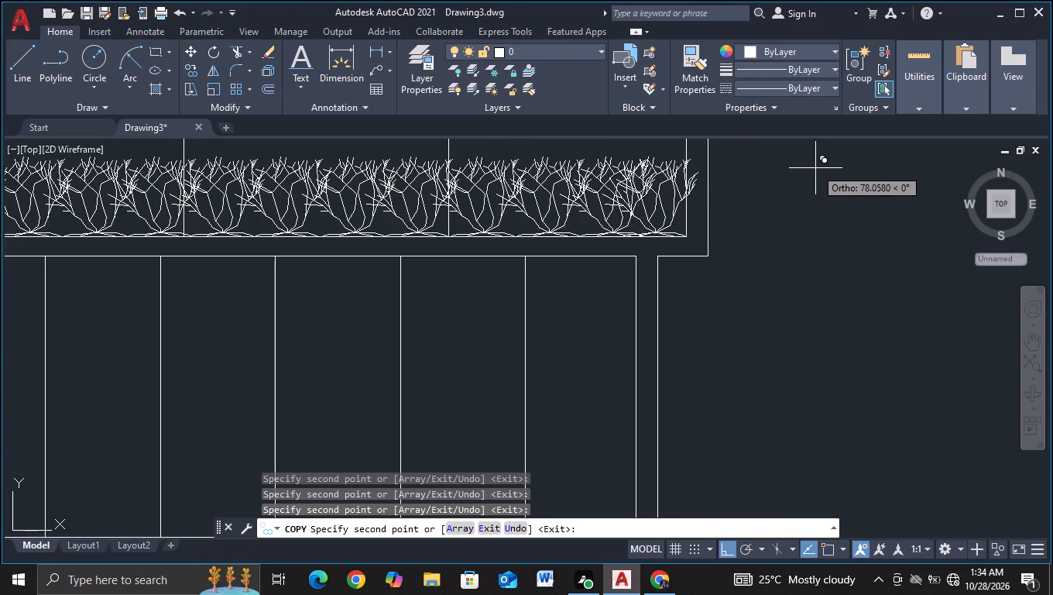
click(818, 168)
key(Escape)
Copy the shrub at the left end of the roof above the projecting two-row window block, placing five copies rightward about 3.5 units apart.
scroll(811, 198, down, 3)
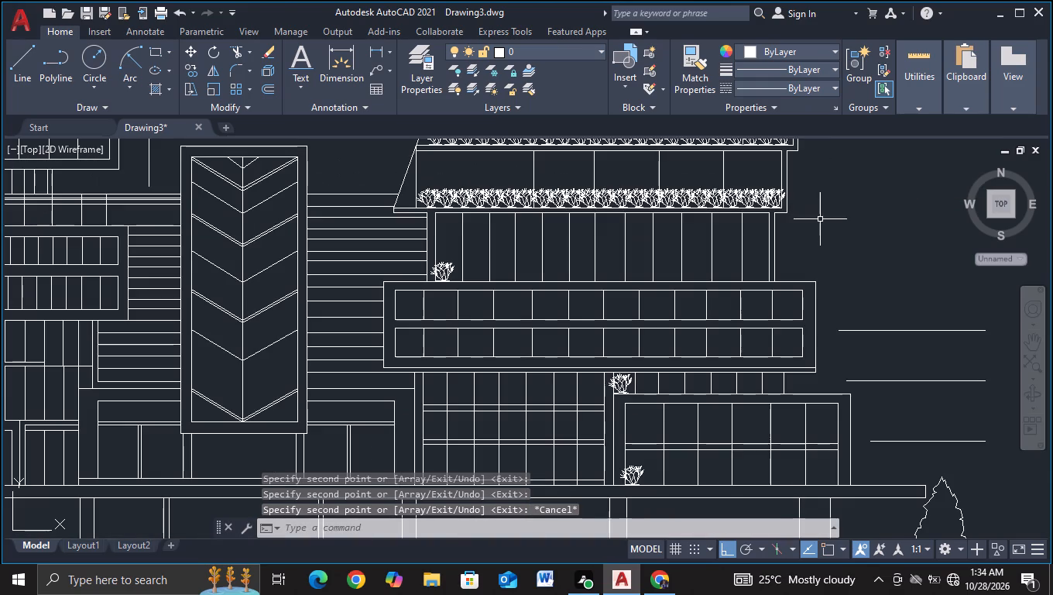
click(450, 269)
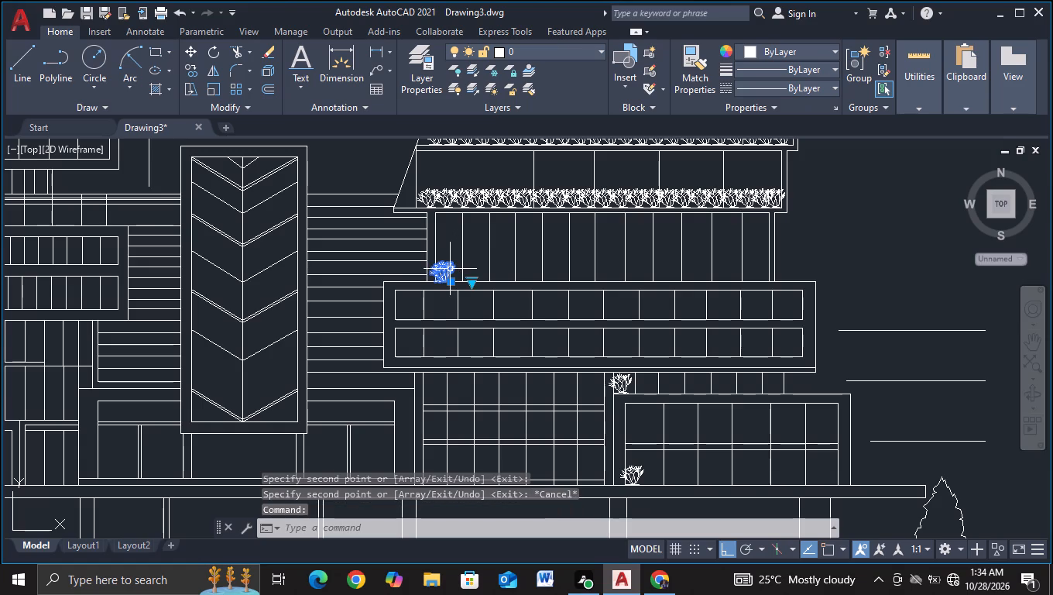
key(c)
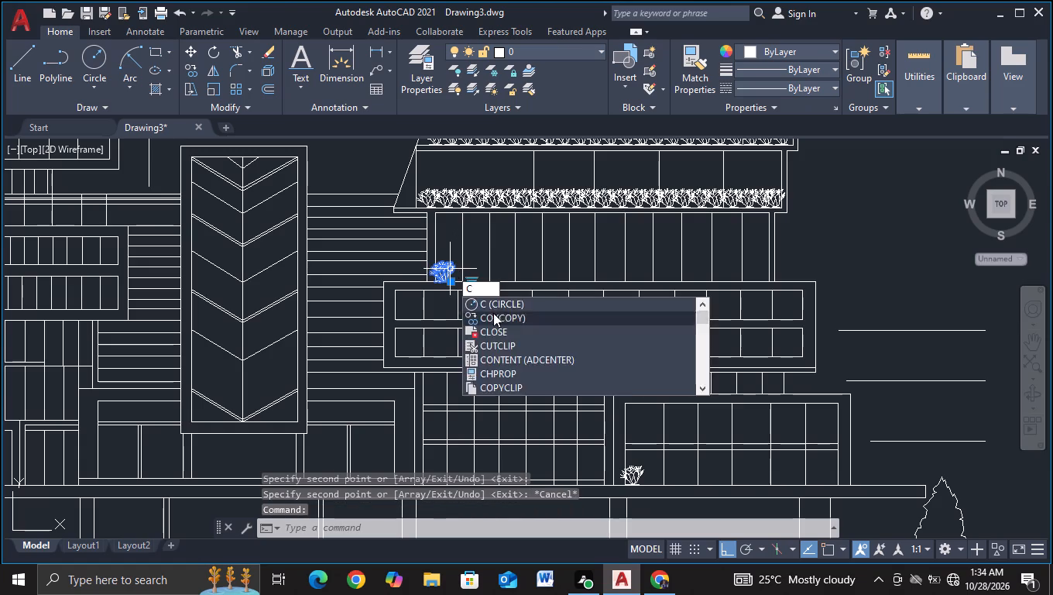
click(493, 313)
scroll(464, 256, up, 4)
click(468, 267)
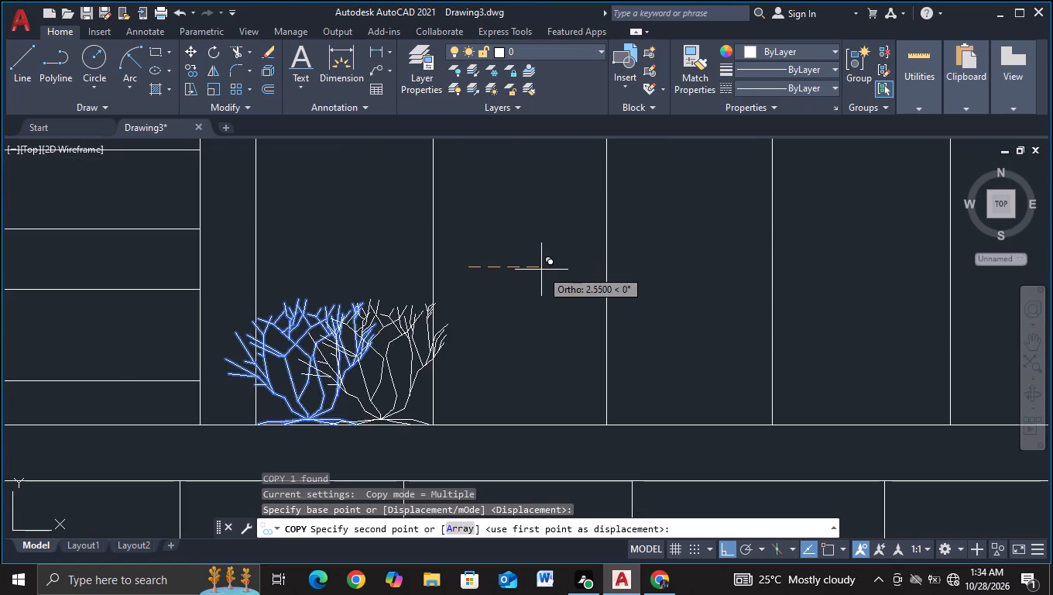
click(572, 274)
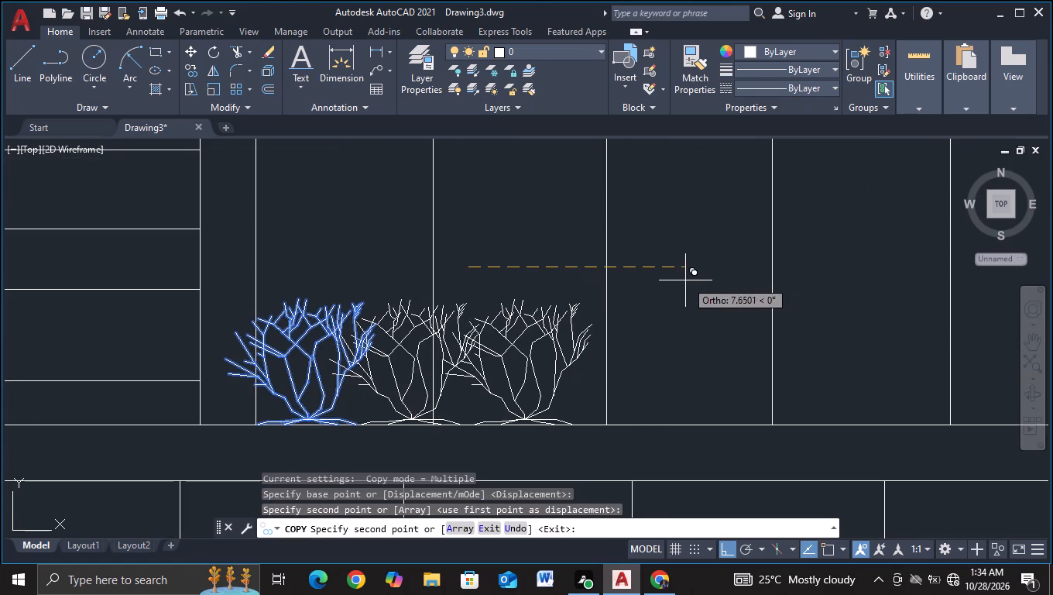
click(671, 282)
click(769, 287)
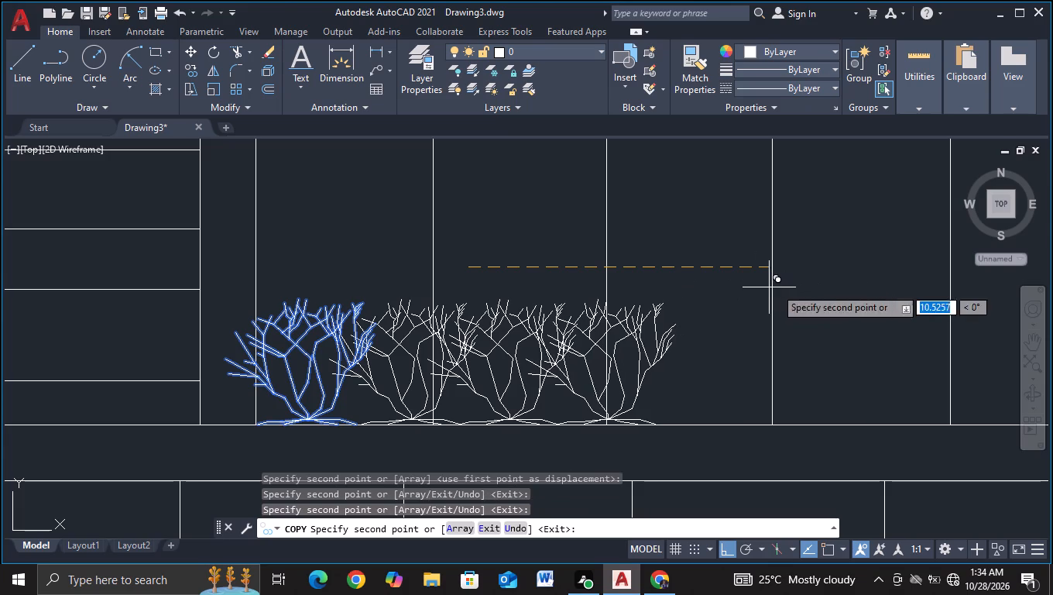
click(872, 284)
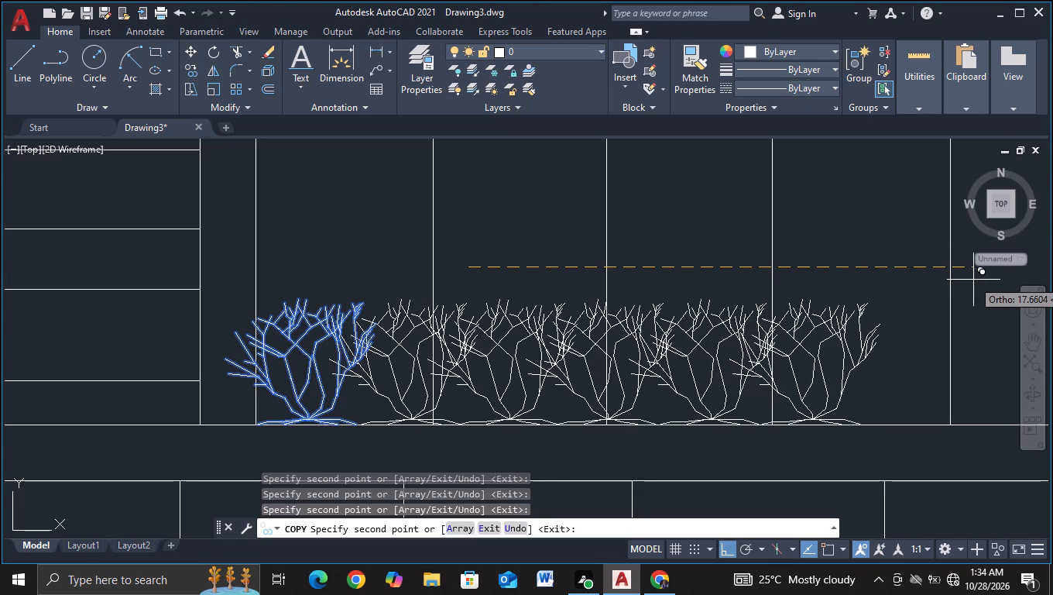
click(974, 280)
Extend the shrub row along the roof above the projecting two-row window block with nine more copies about 3.5 units apart.
middle_drag(974, 280, 362, 218)
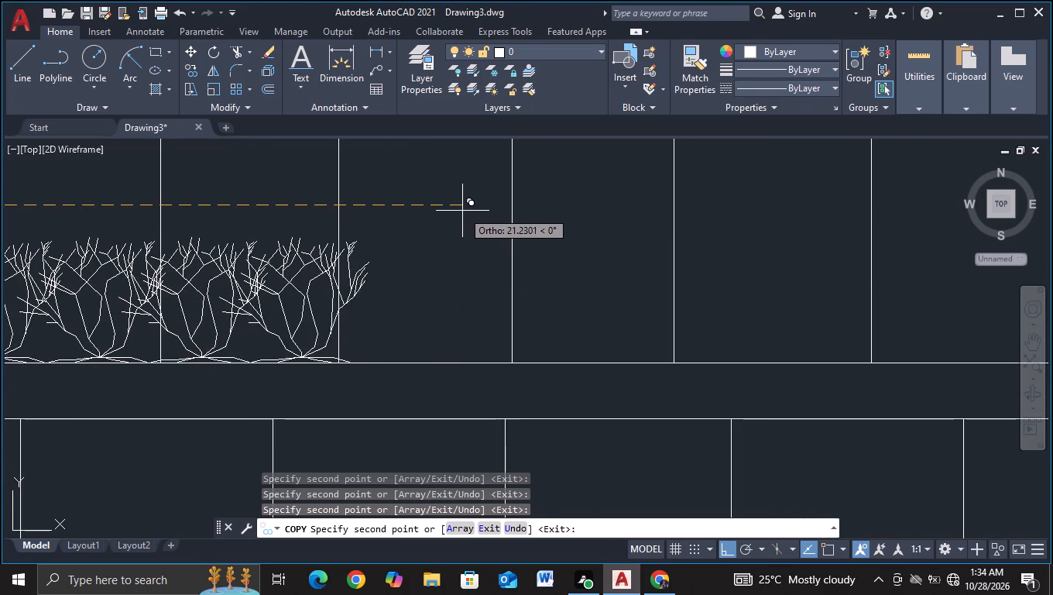
click(462, 211)
click(561, 212)
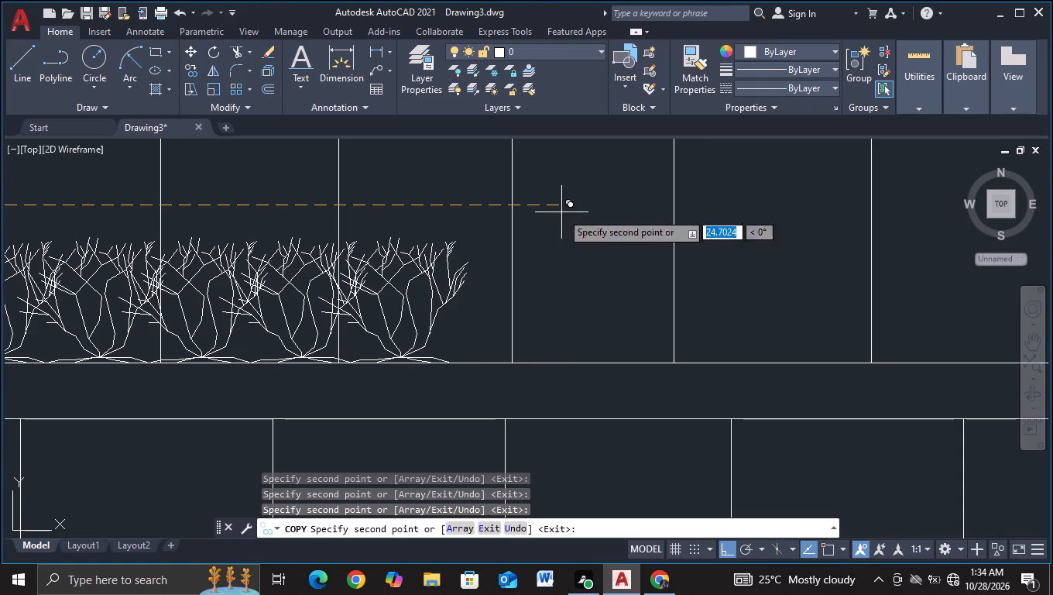
click(660, 212)
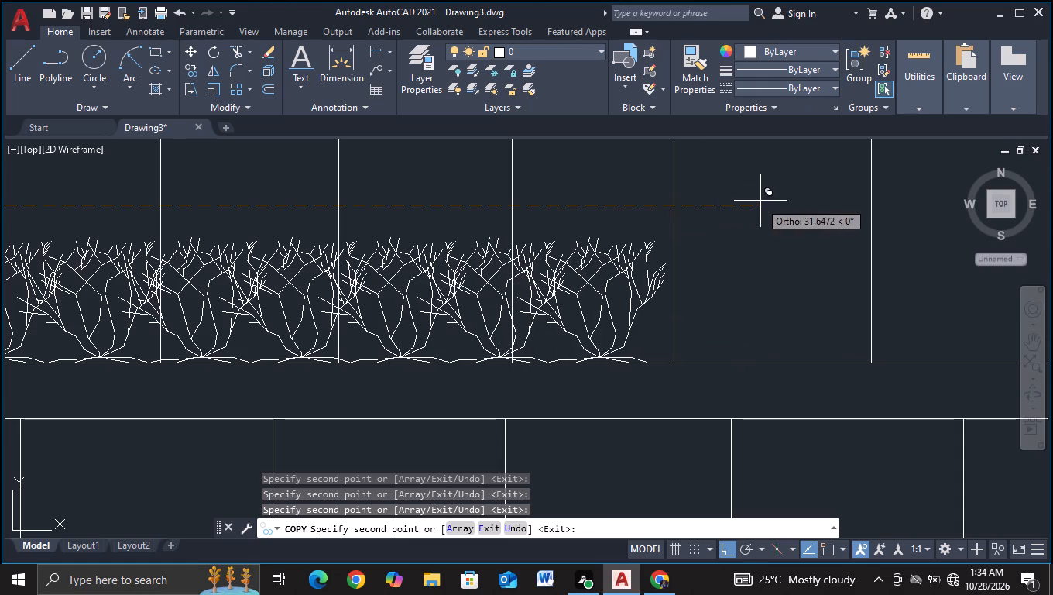
click(760, 201)
click(860, 191)
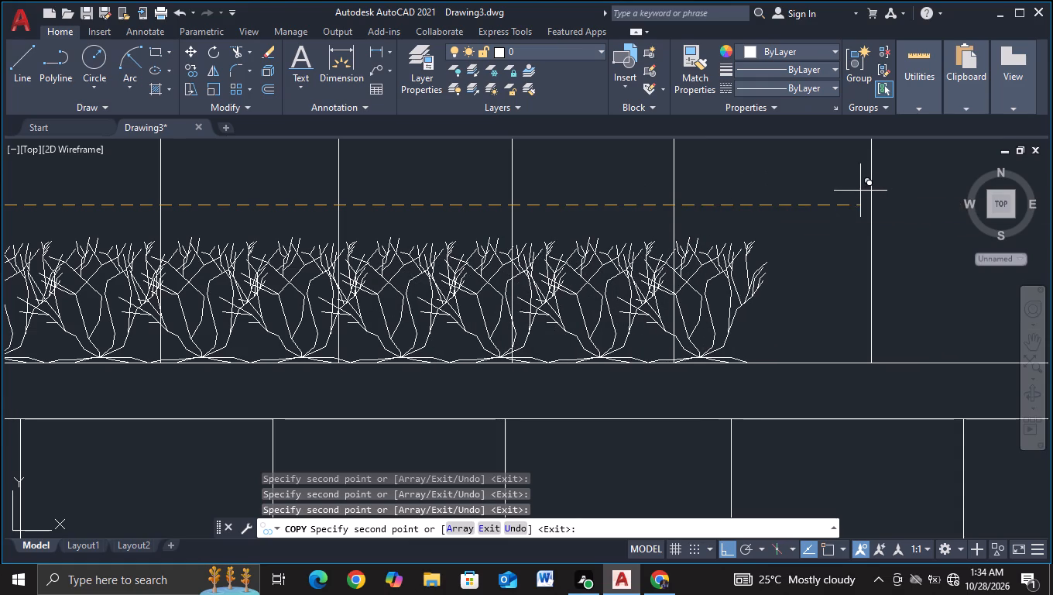
middle_drag(859, 191, 301, 219)
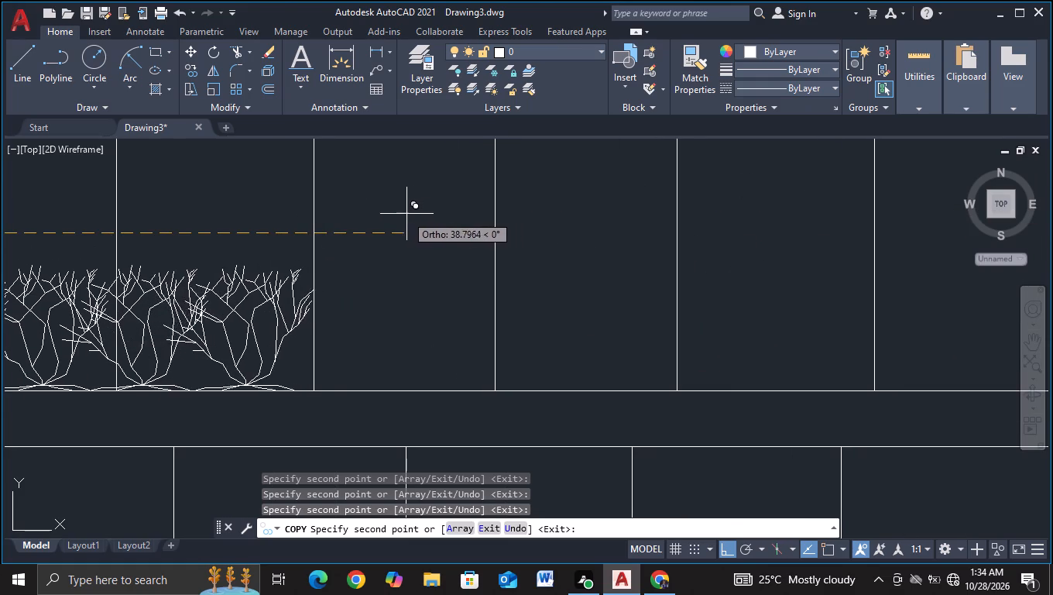
click(402, 214)
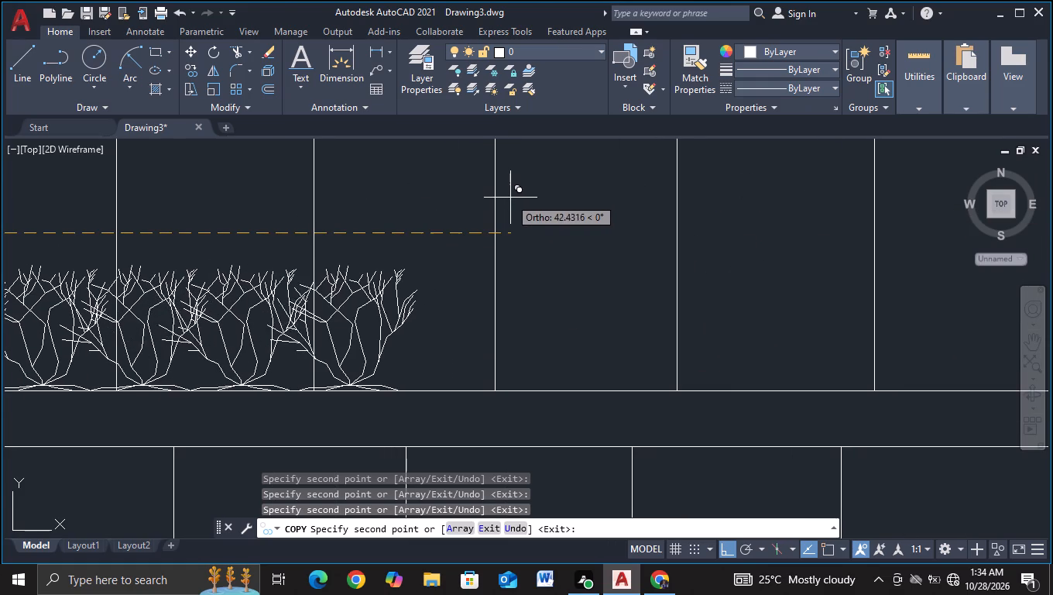
click(502, 198)
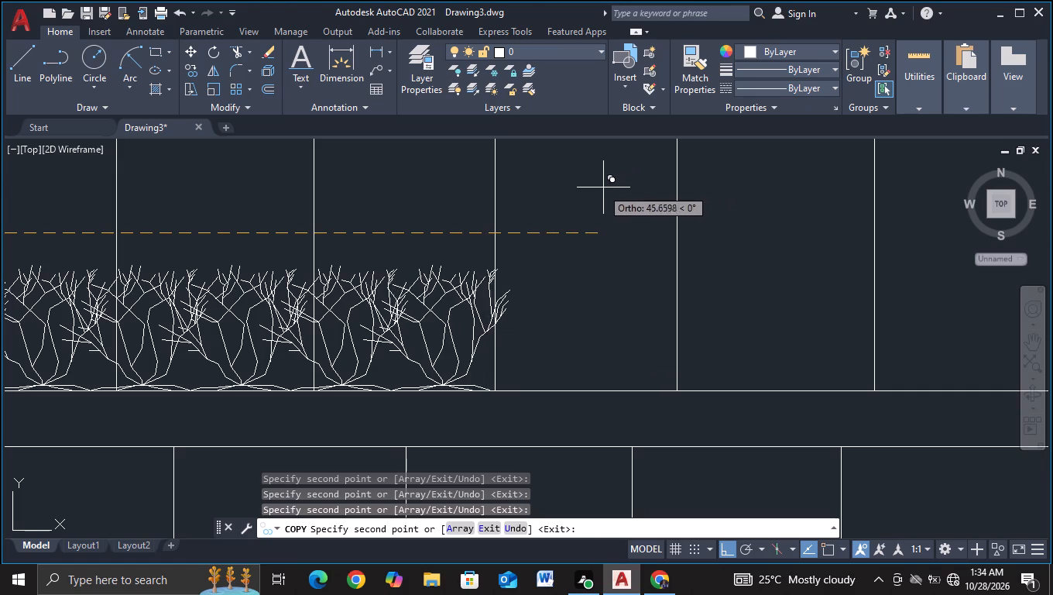
click(600, 188)
click(699, 178)
Fill the rest of the roof above the projecting two-row window block with seven more shrub copies and end the copying.
middle_drag(698, 178, 692, 179)
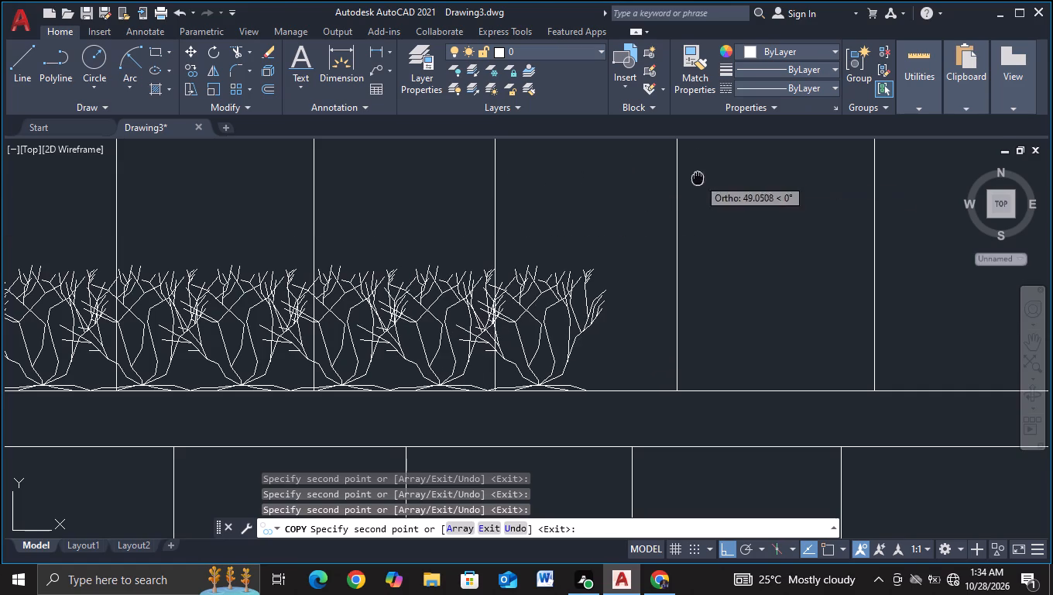
middle_drag(692, 179, 324, 187)
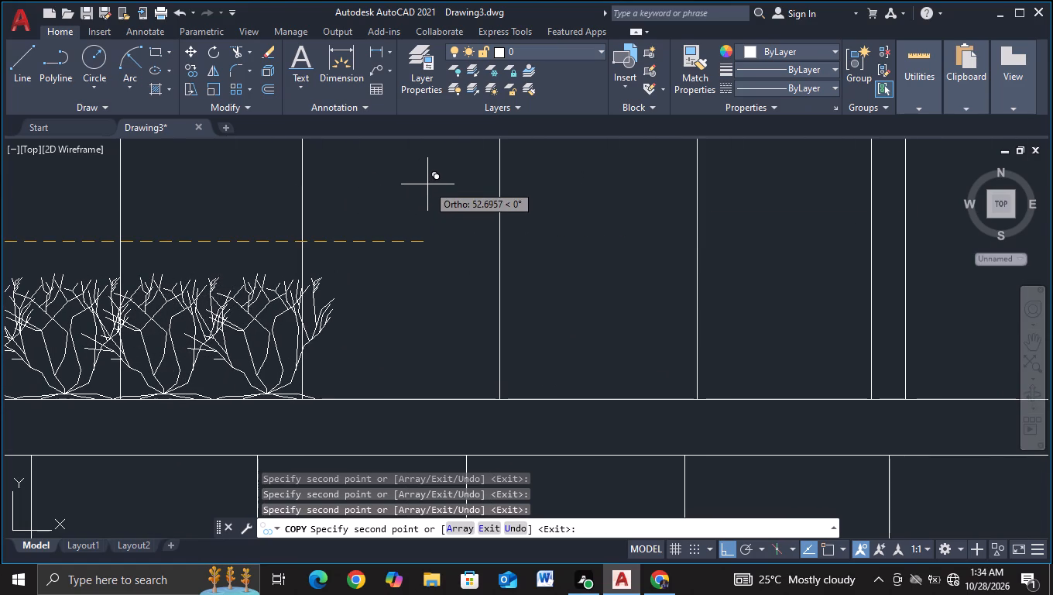
click(422, 185)
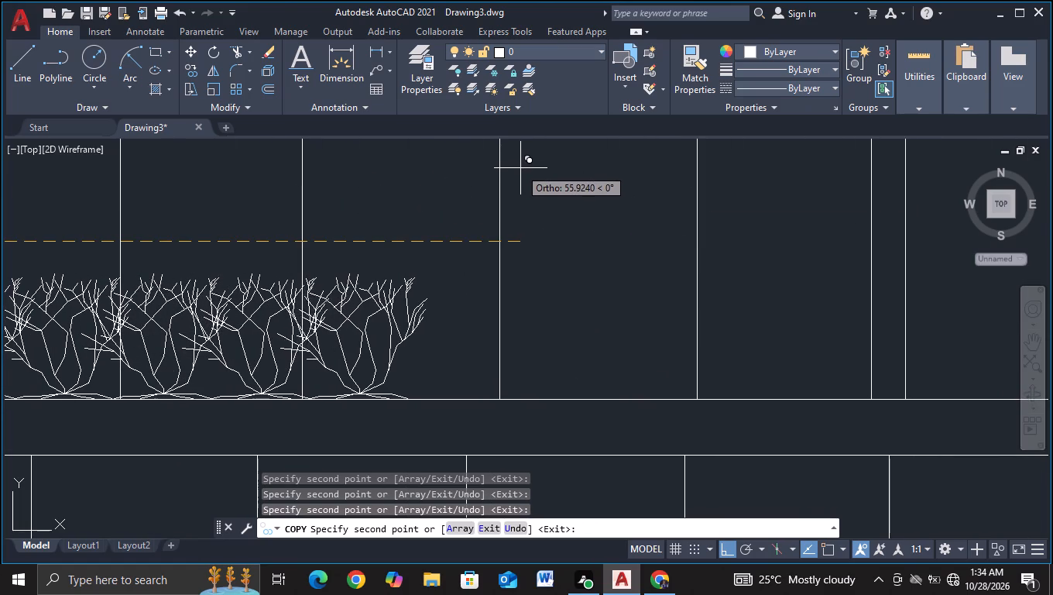
click(523, 167)
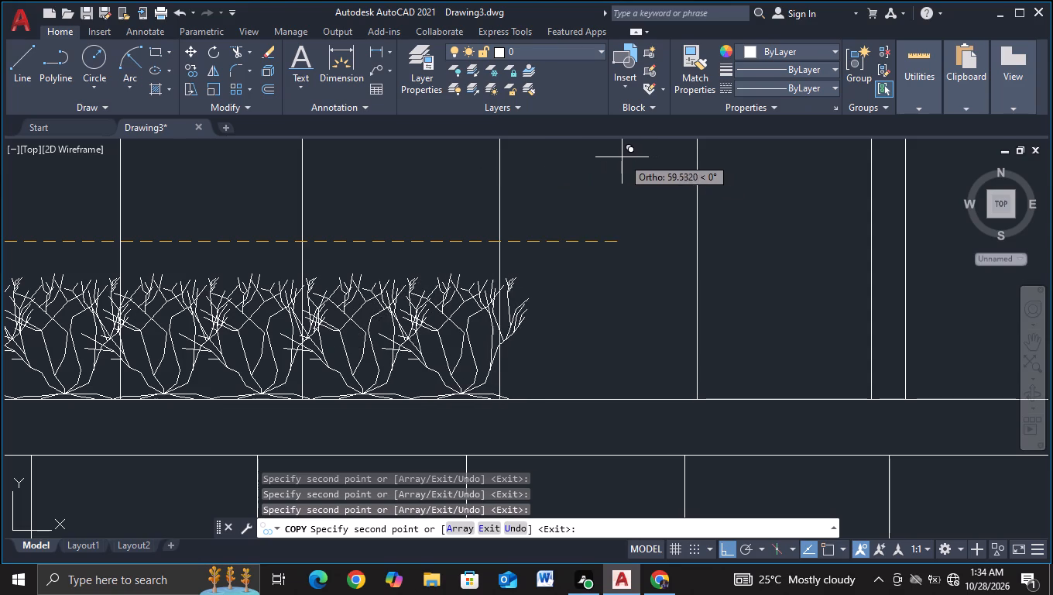
click(622, 157)
middle_drag(643, 163, 273, 182)
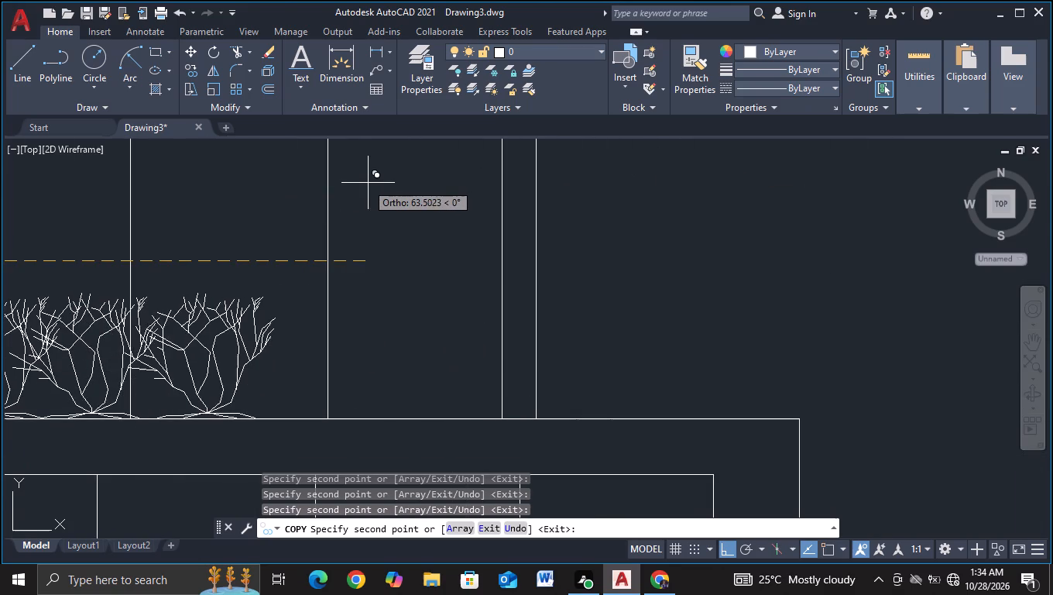
click(353, 186)
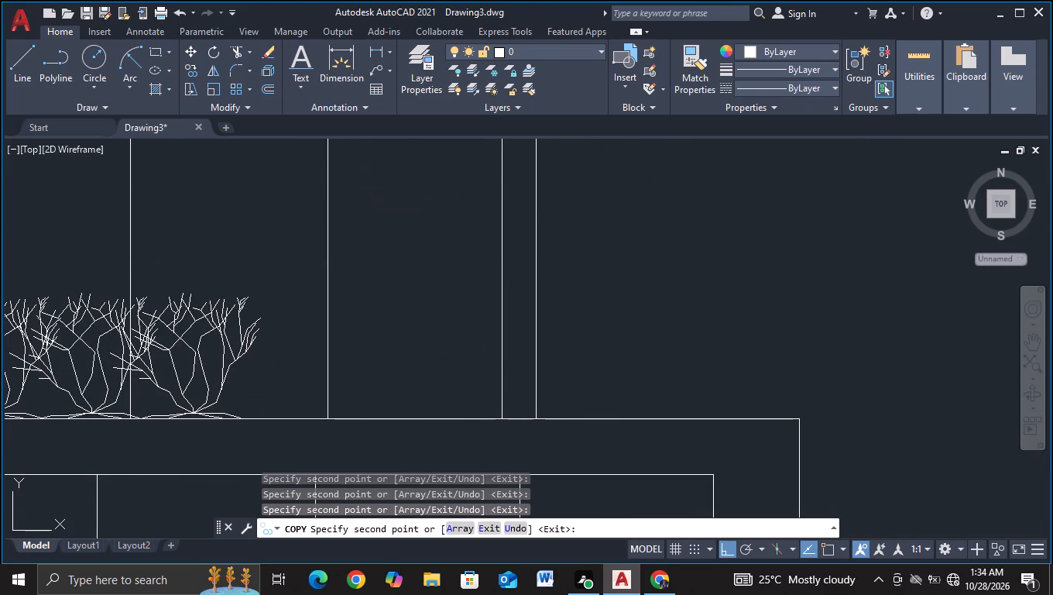
click(450, 191)
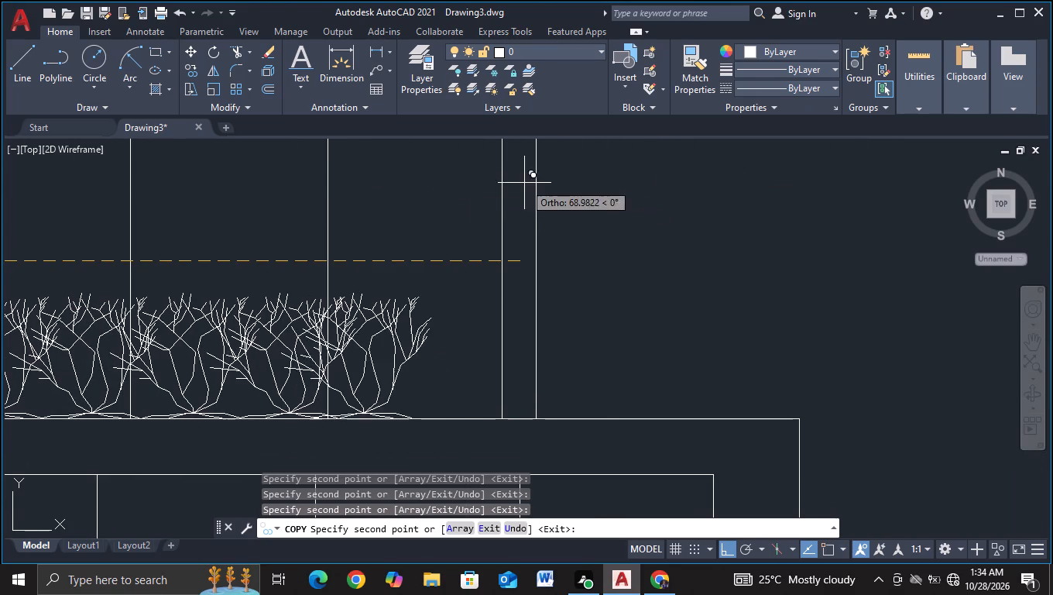
click(551, 183)
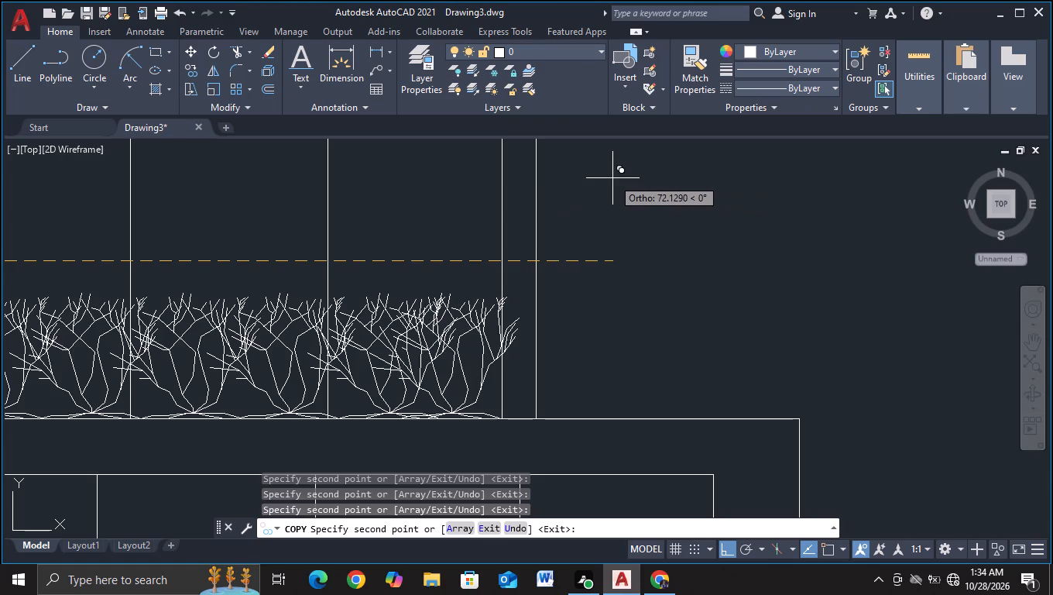
click(616, 179)
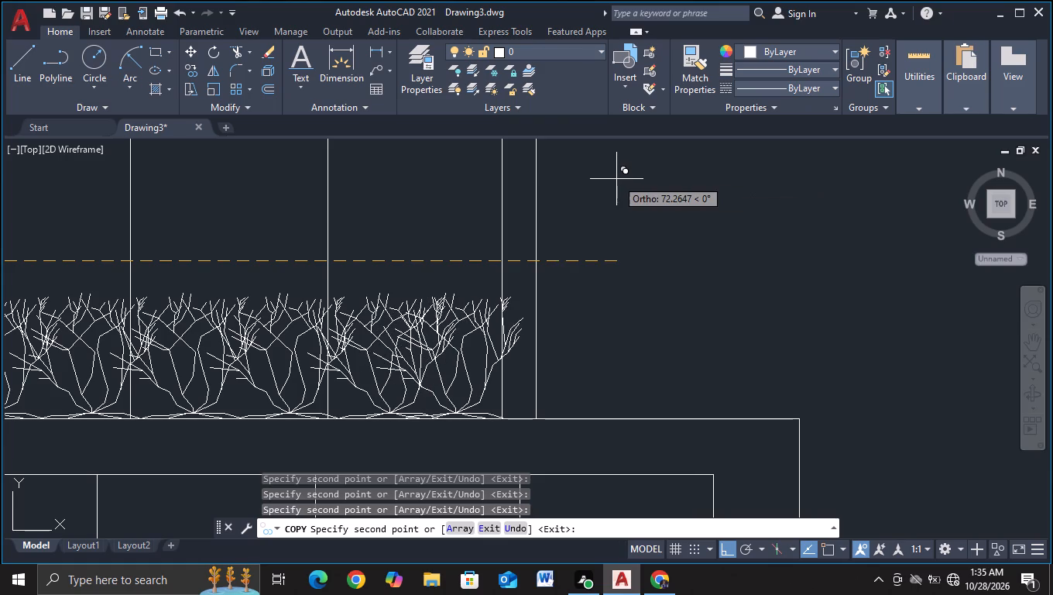
key(Escape)
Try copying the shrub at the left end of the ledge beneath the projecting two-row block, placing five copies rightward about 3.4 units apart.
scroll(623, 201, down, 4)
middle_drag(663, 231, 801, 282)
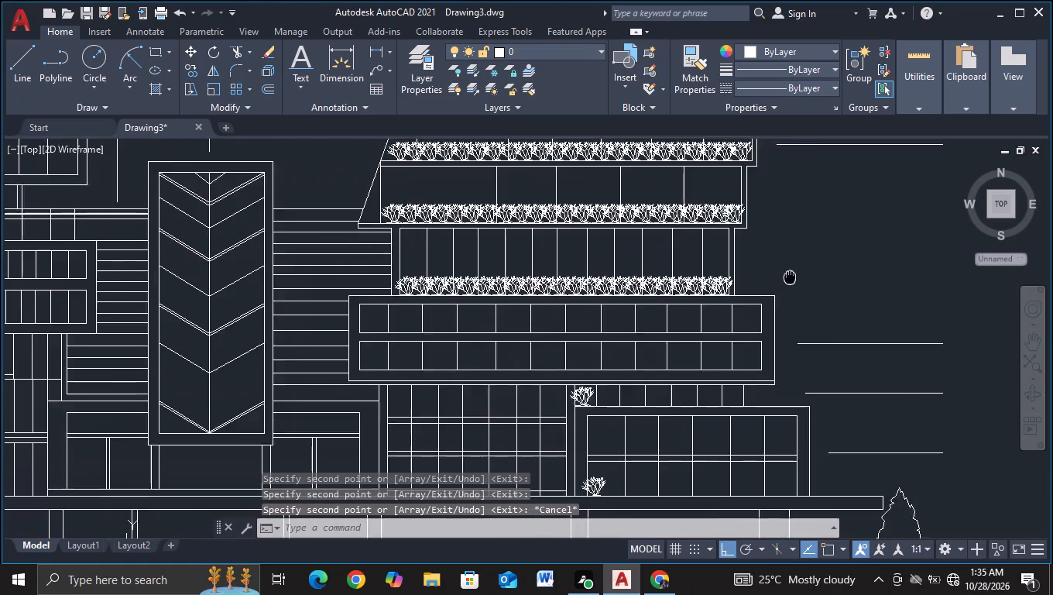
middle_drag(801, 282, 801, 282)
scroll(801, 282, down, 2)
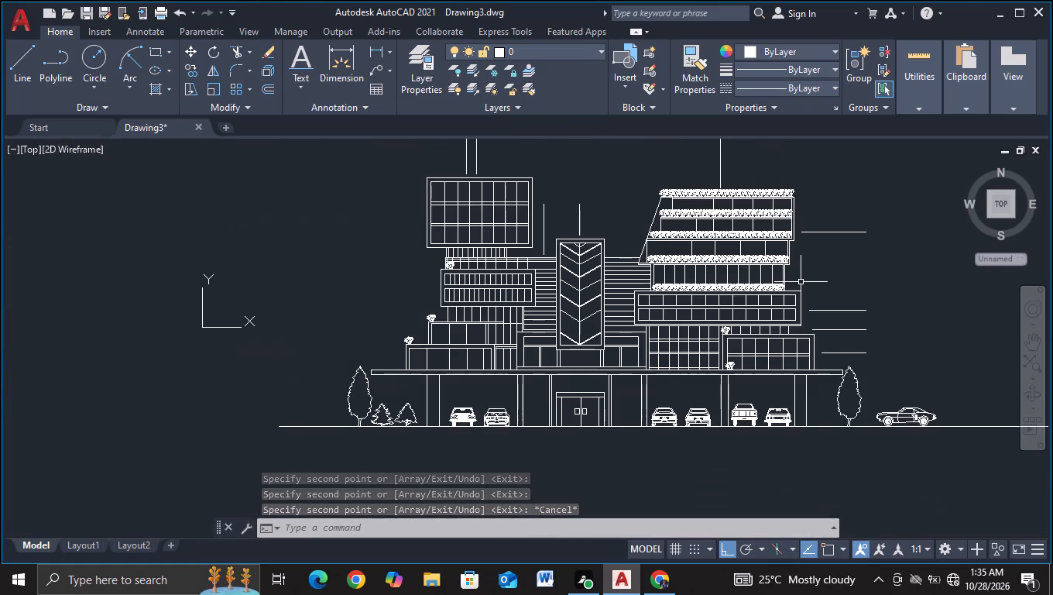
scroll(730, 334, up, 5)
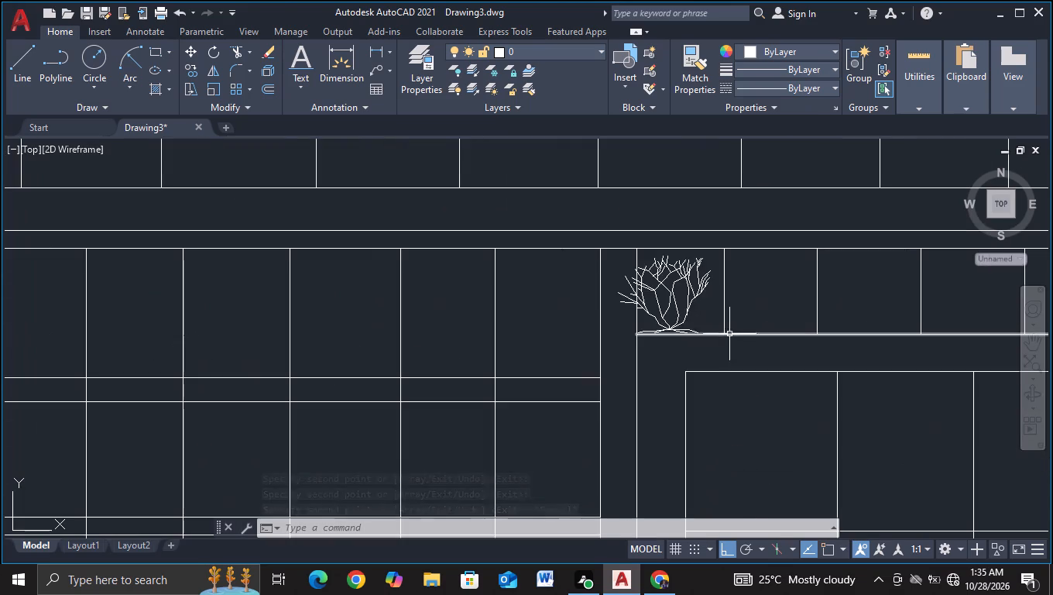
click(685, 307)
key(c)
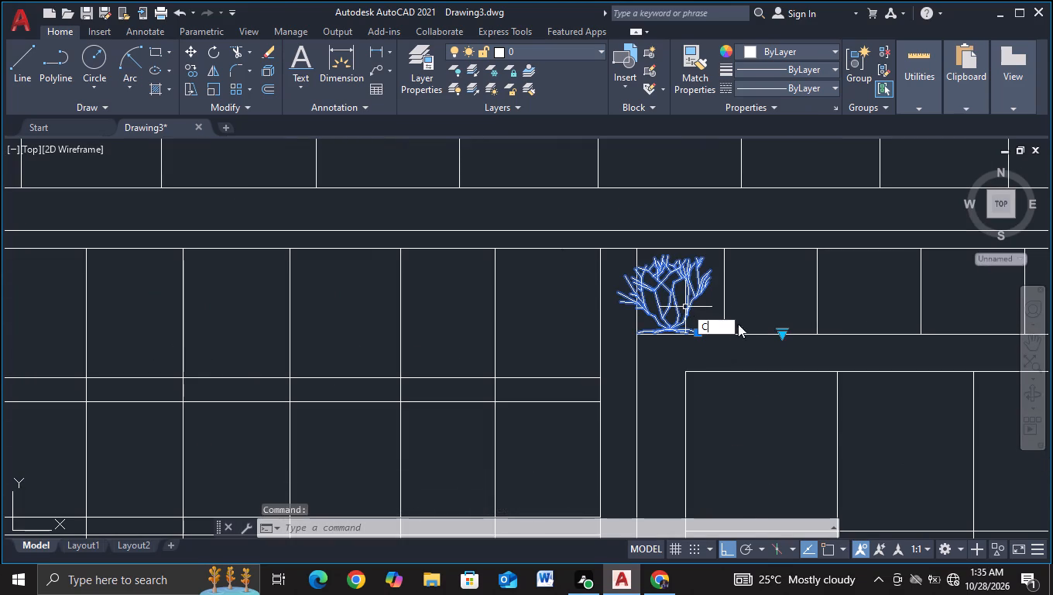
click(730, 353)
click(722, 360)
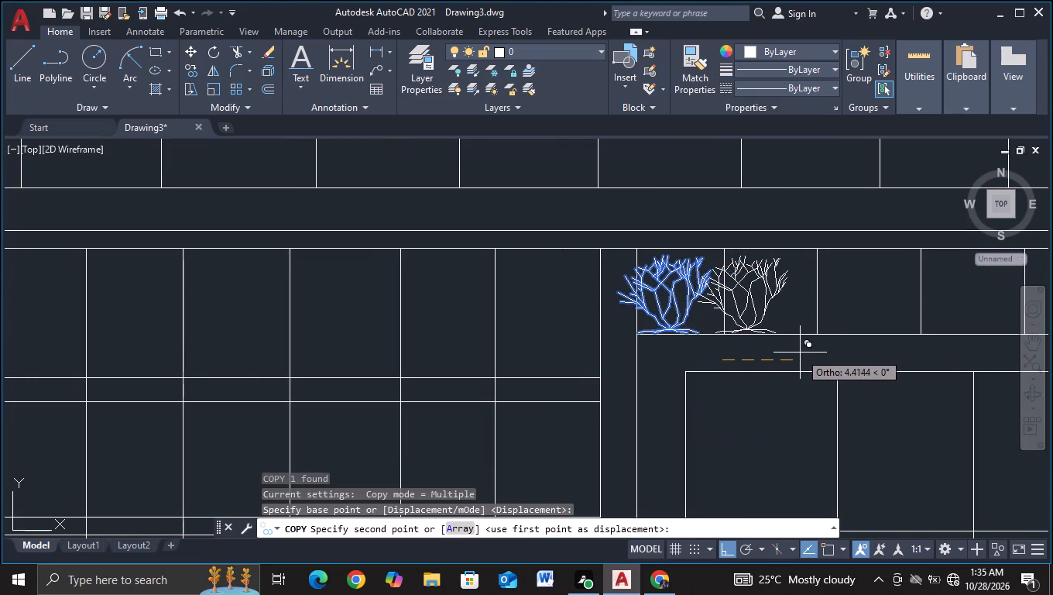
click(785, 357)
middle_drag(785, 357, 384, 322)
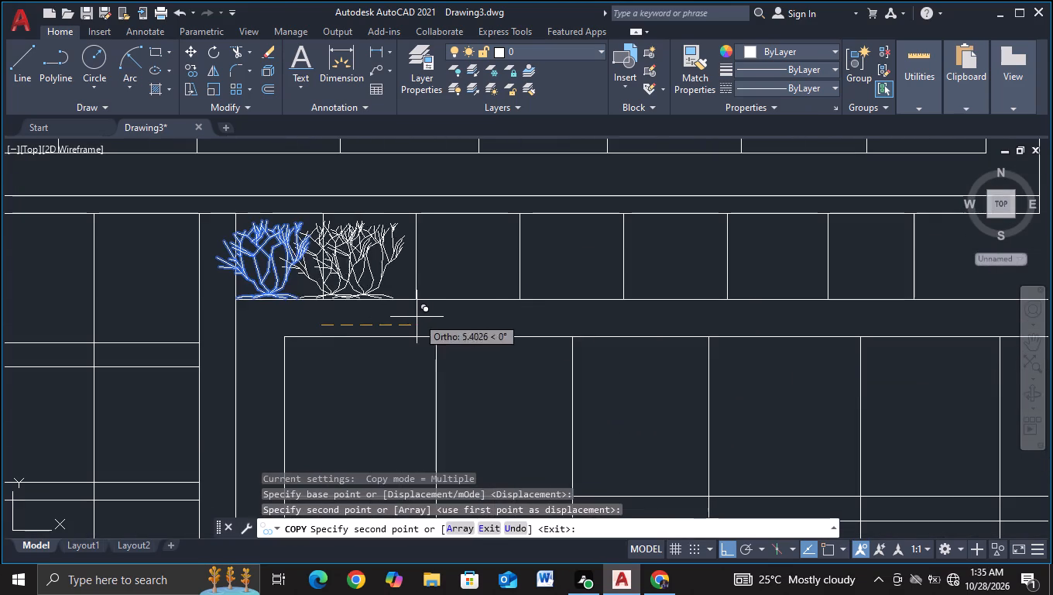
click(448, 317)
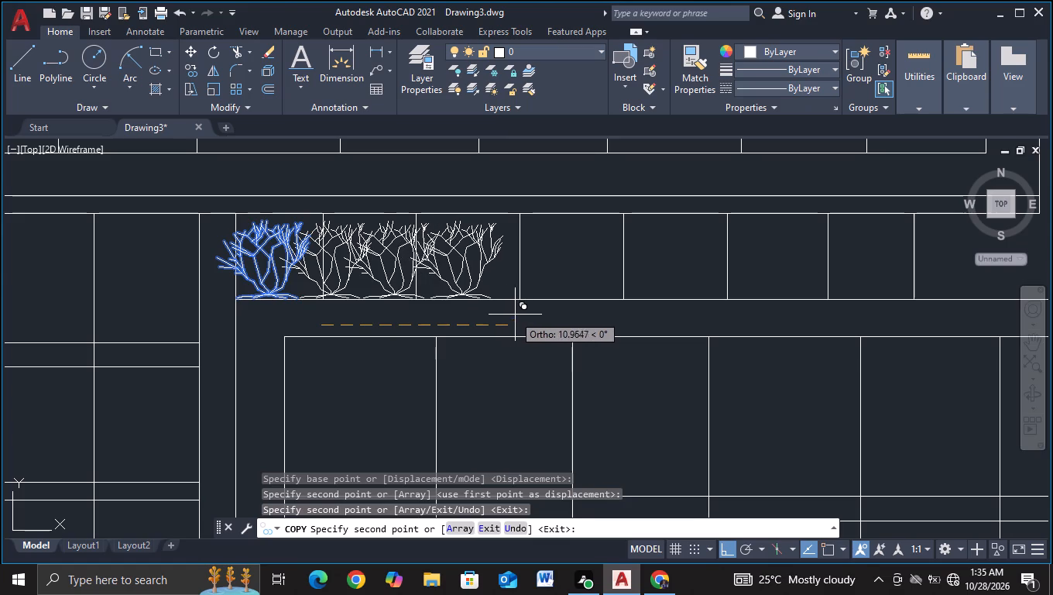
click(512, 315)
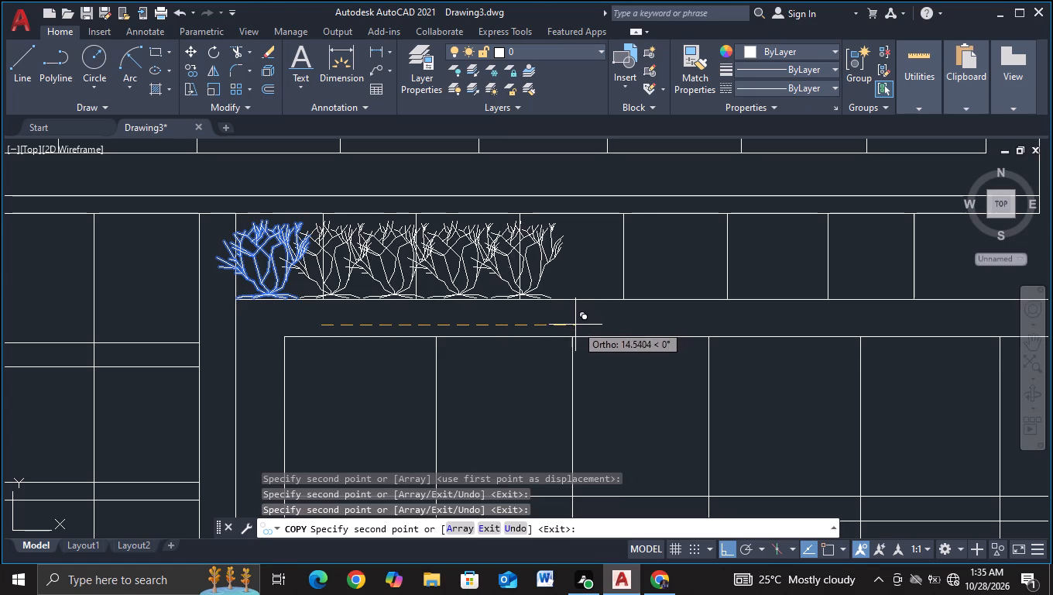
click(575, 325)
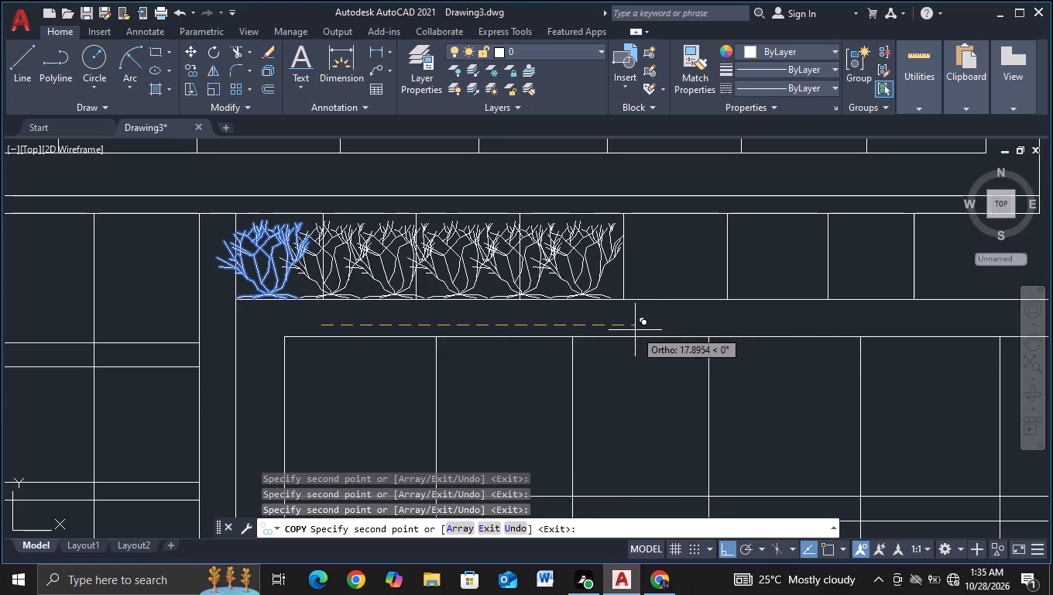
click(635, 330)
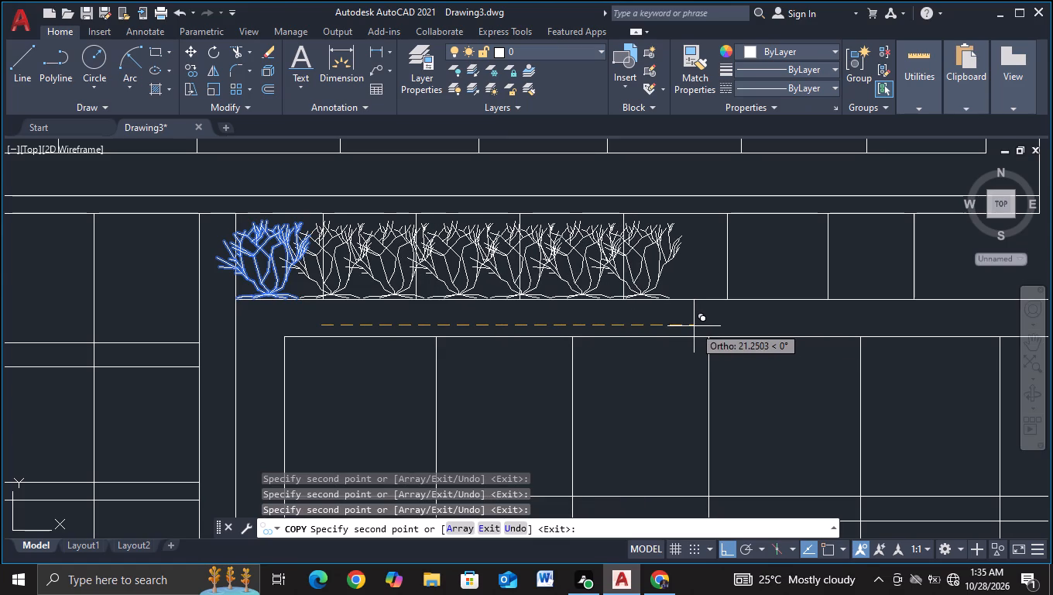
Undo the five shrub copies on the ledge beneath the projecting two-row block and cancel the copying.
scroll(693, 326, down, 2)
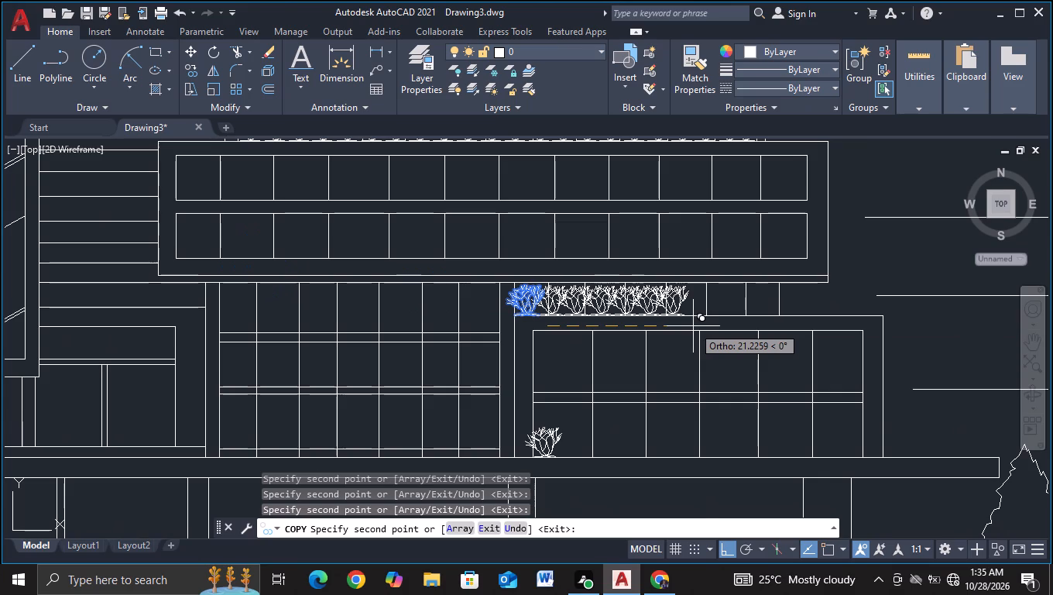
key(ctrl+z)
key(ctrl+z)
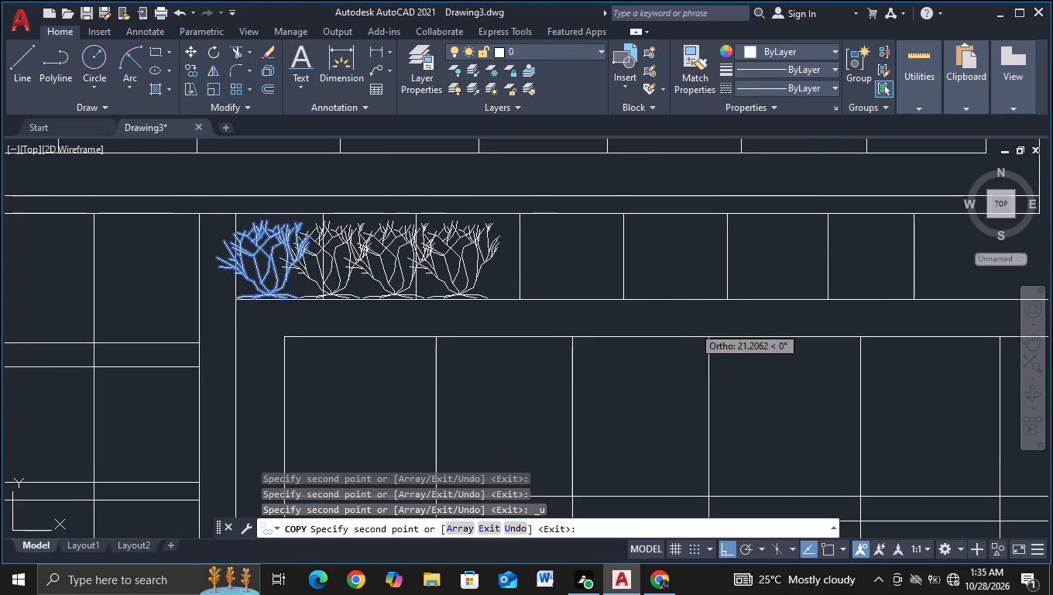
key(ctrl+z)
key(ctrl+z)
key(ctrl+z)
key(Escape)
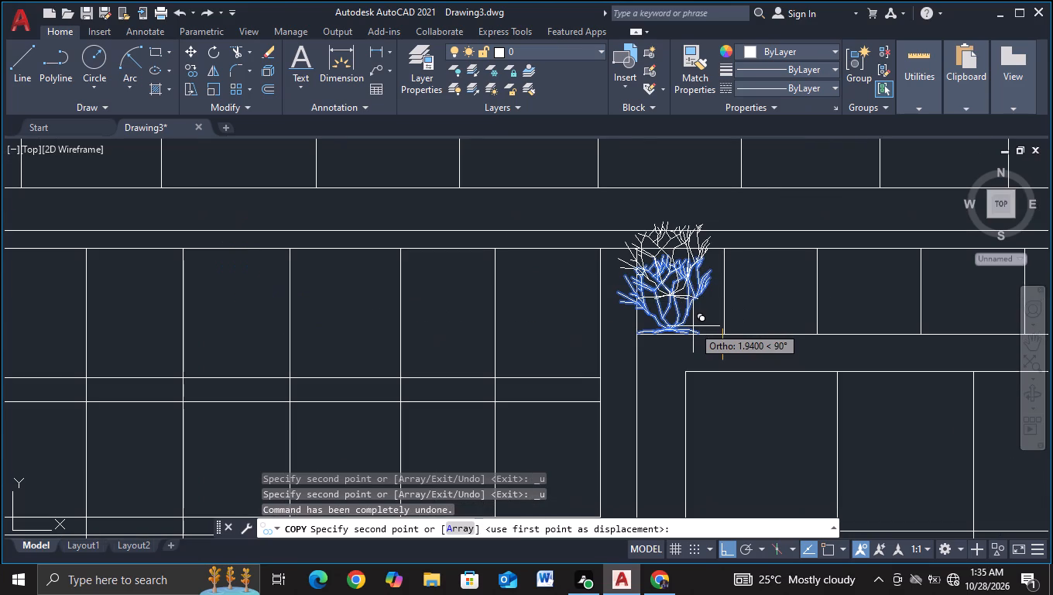
Scale the shrub on the ledge beneath the projecting two-row block down to about two-thirds of its size.
click(698, 297)
key(s)
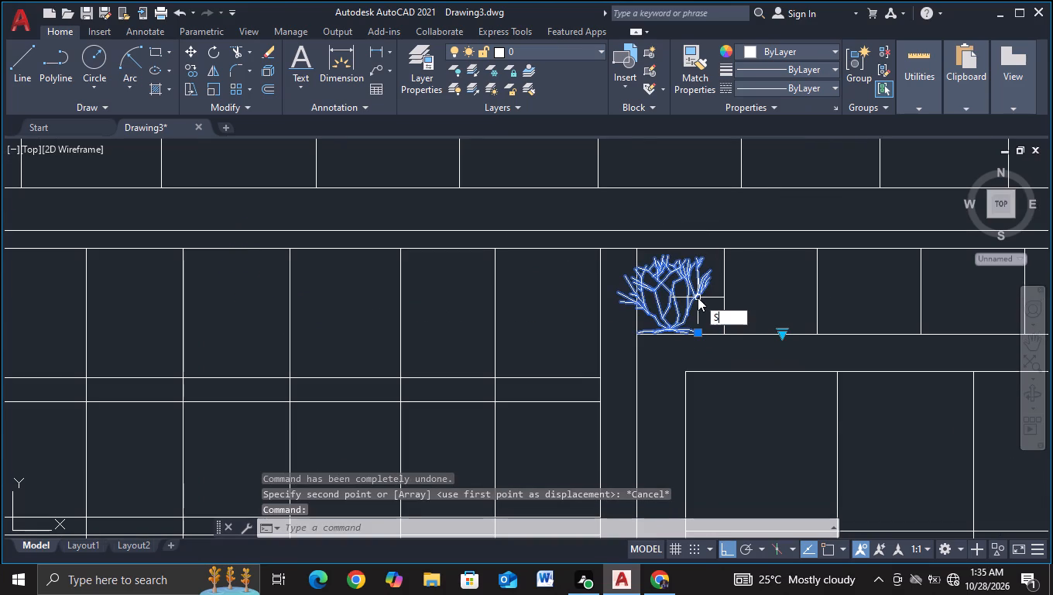
double_click(763, 347)
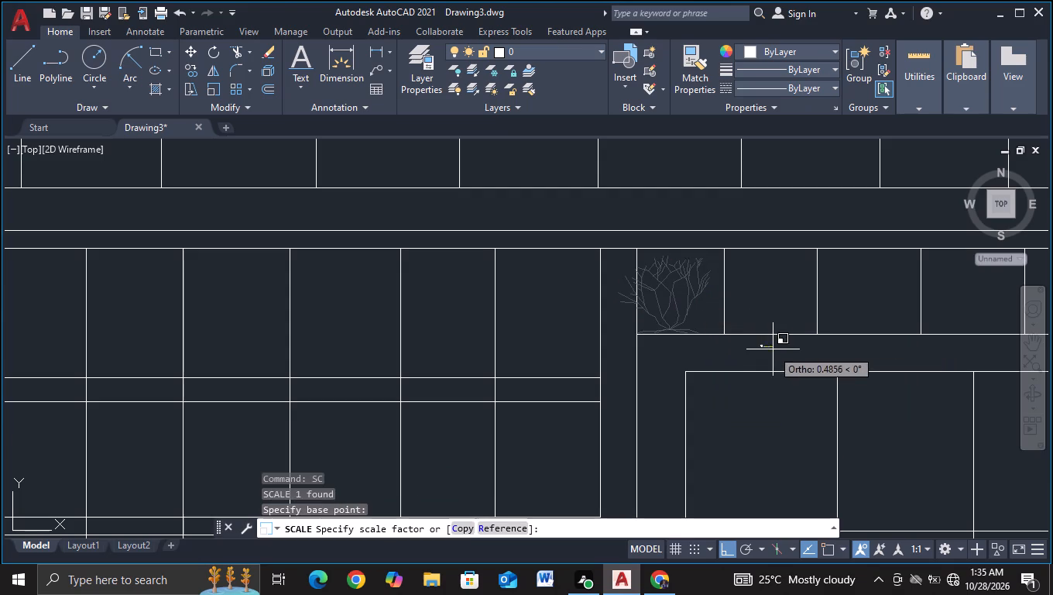
middle_drag(937, 483, 586, 356)
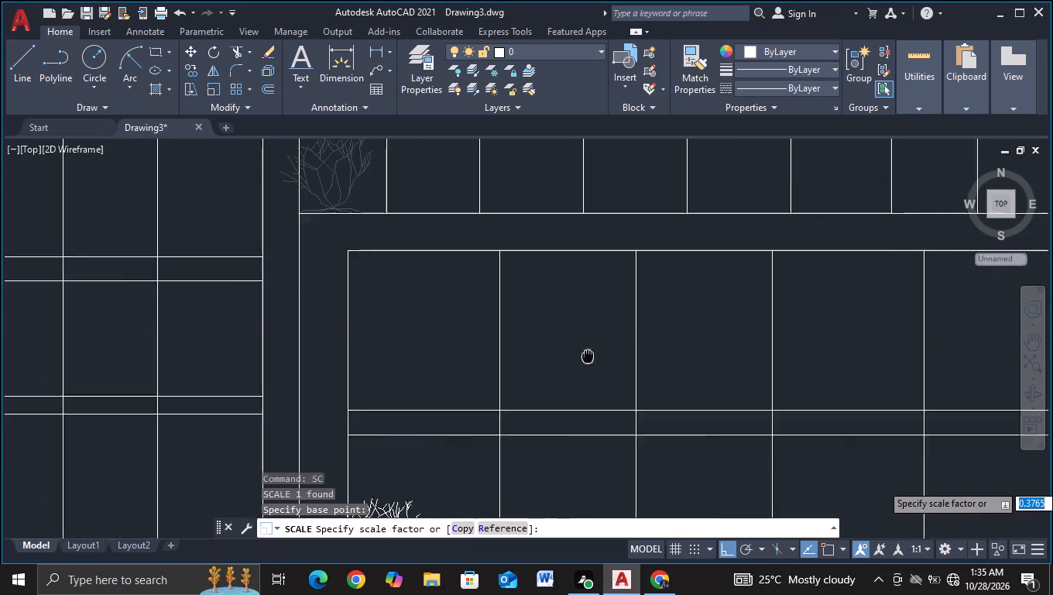
middle_drag(586, 356, 585, 356)
click(714, 384)
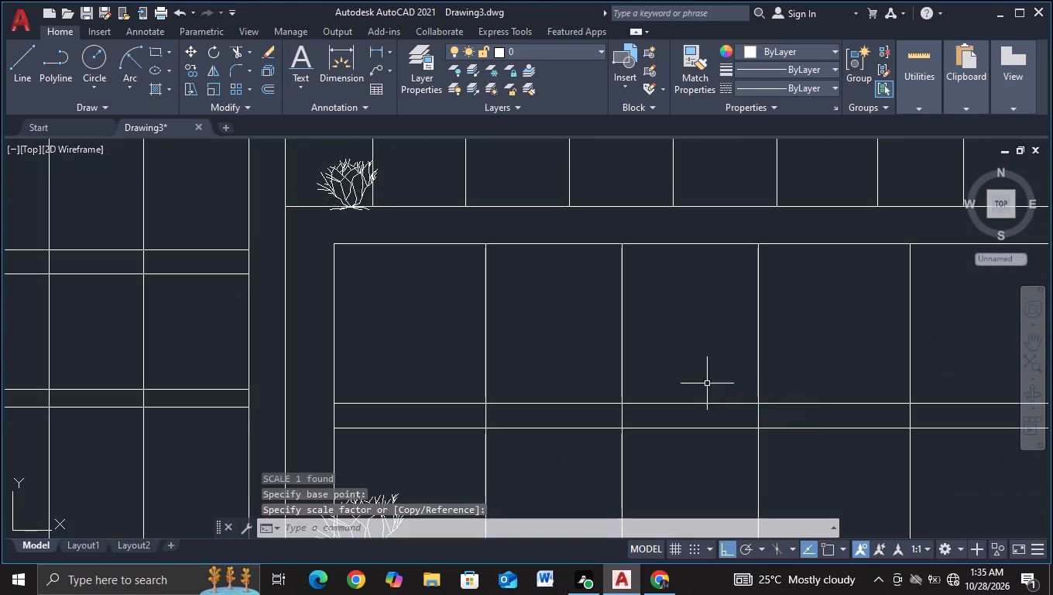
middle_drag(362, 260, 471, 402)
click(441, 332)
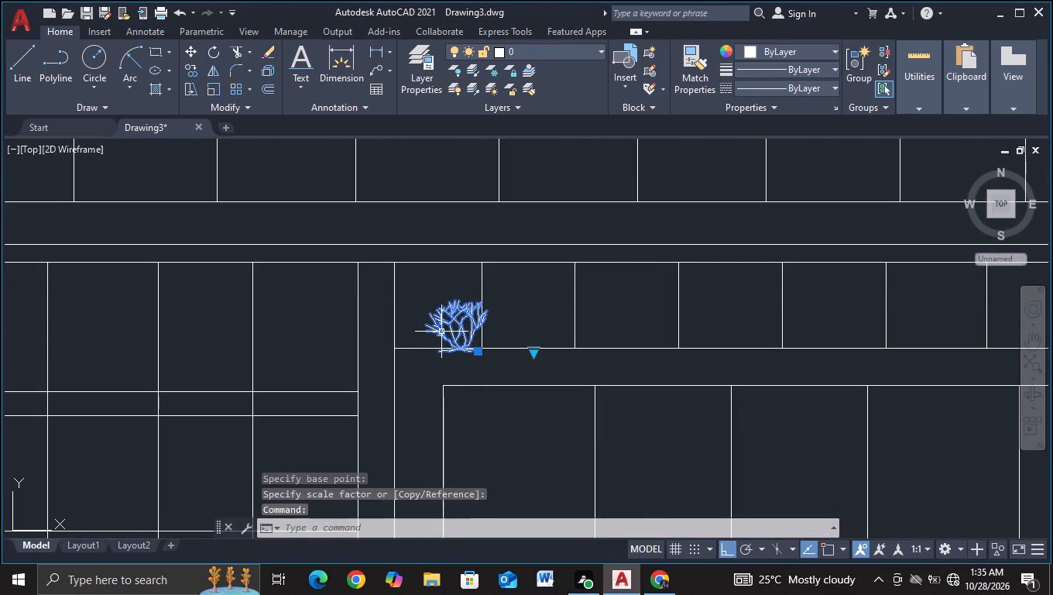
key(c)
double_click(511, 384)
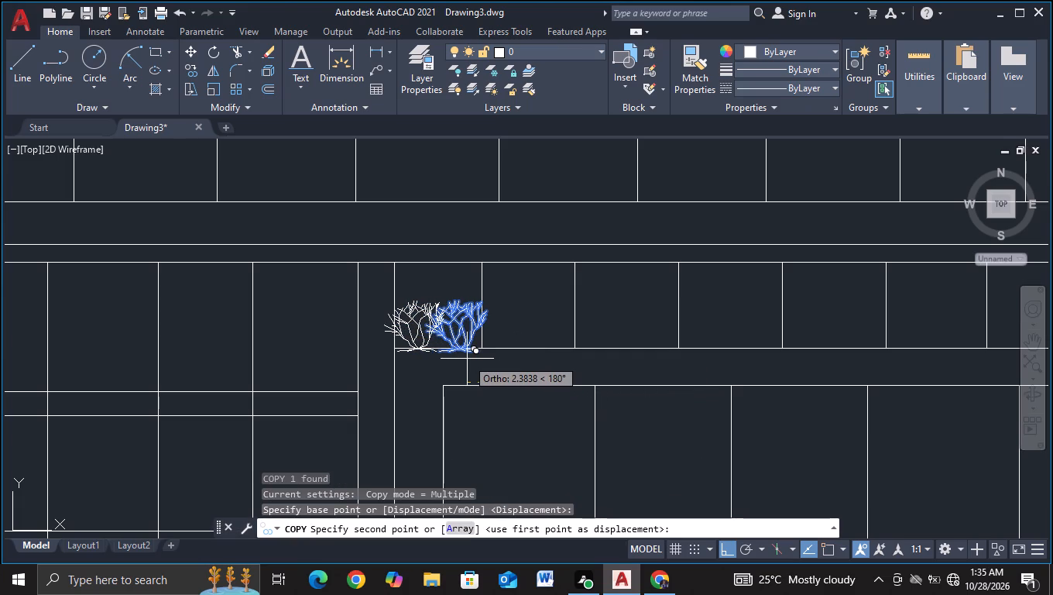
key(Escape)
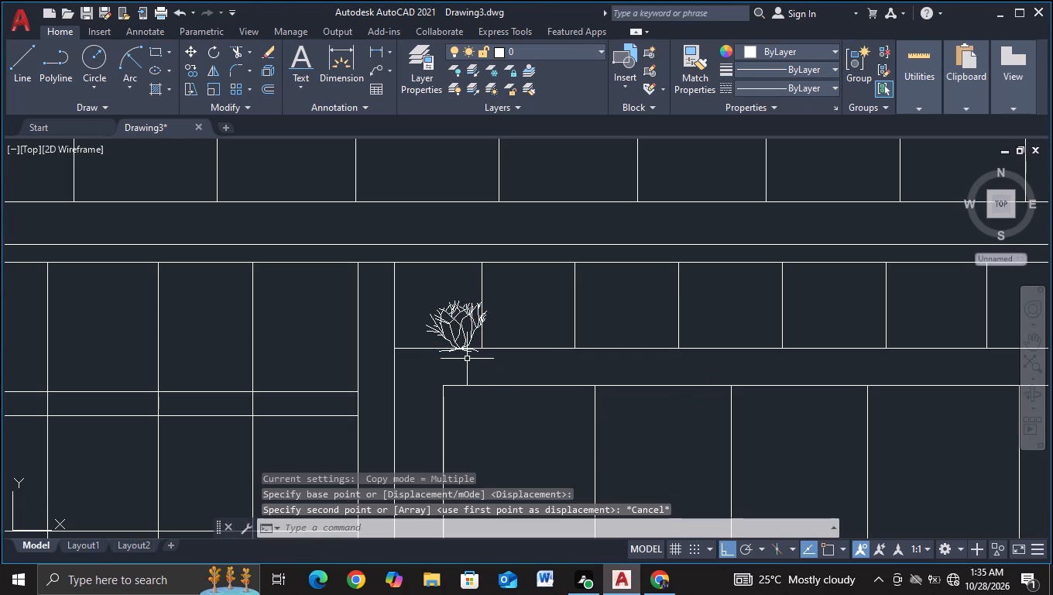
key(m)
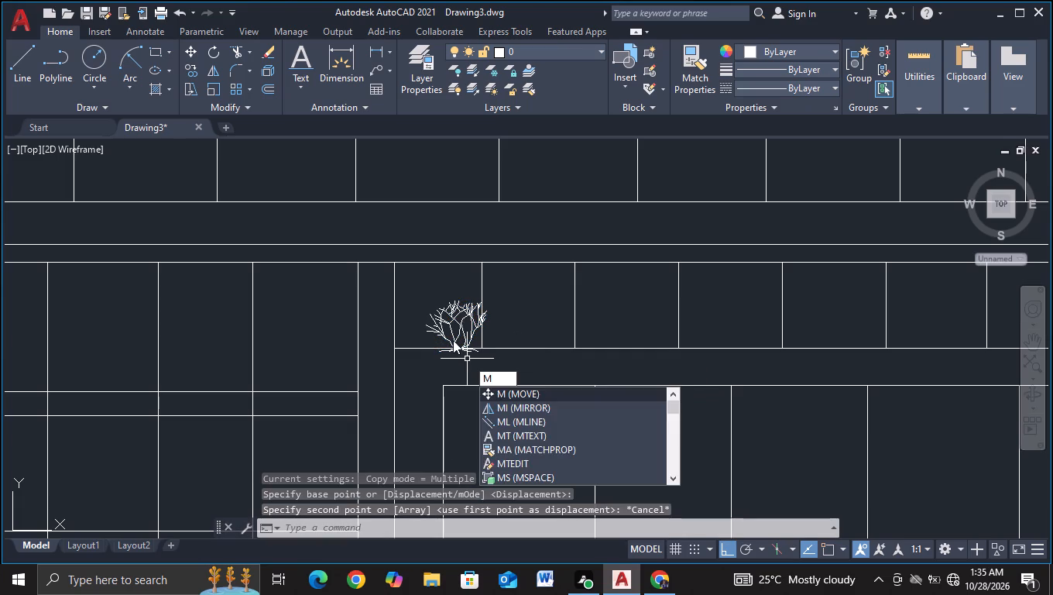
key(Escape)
Move the scaled-down shrub to the left end of the ledge beneath the projecting two-row block, seating its base on the ledge line.
click(453, 337)
key(m)
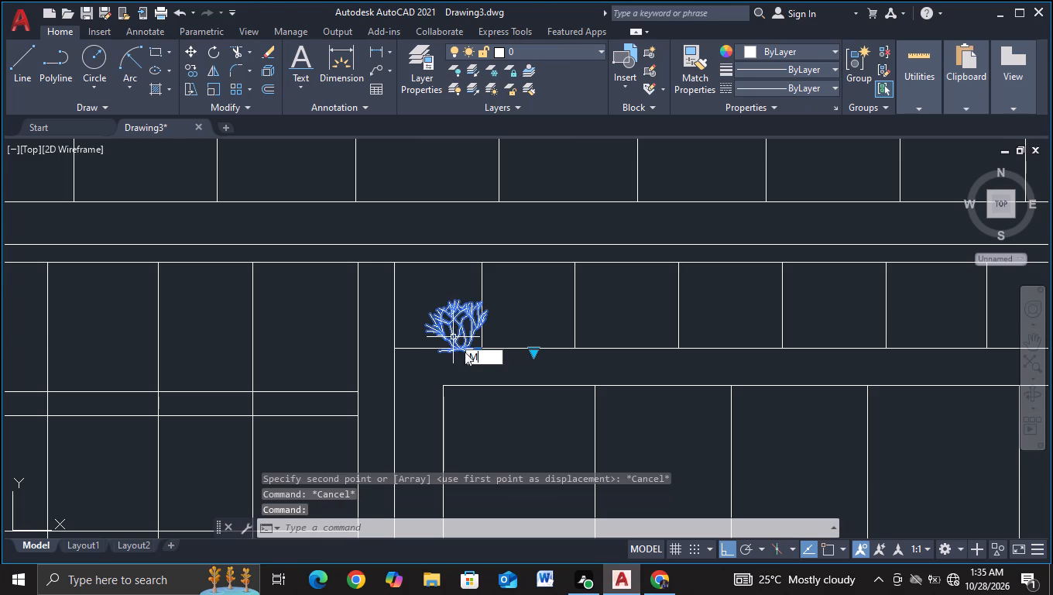
double_click(537, 377)
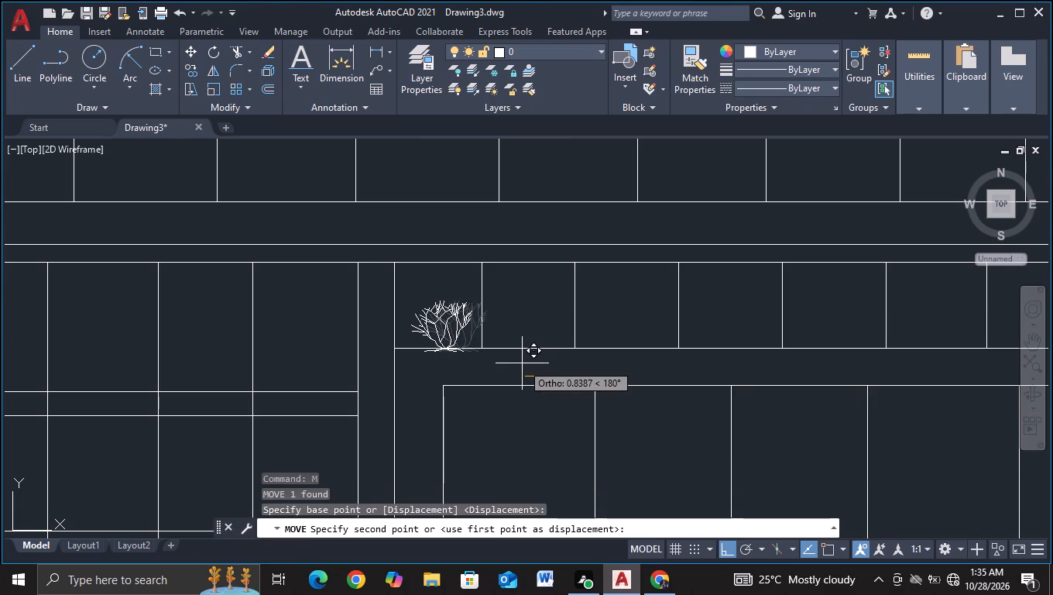
key(F8)
scroll(522, 363, up, 2)
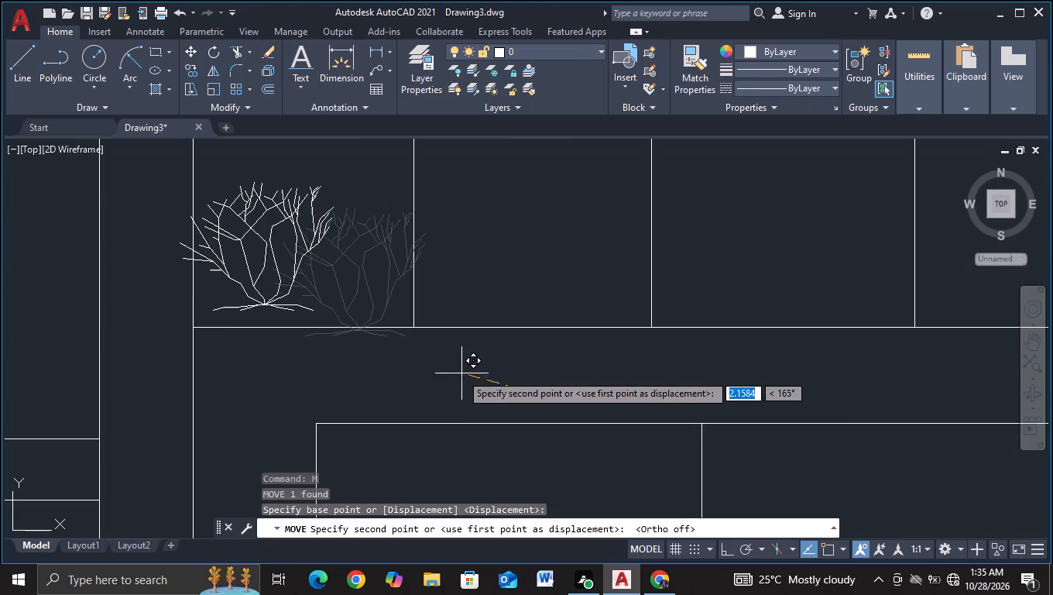
click(442, 390)
key(Escape)
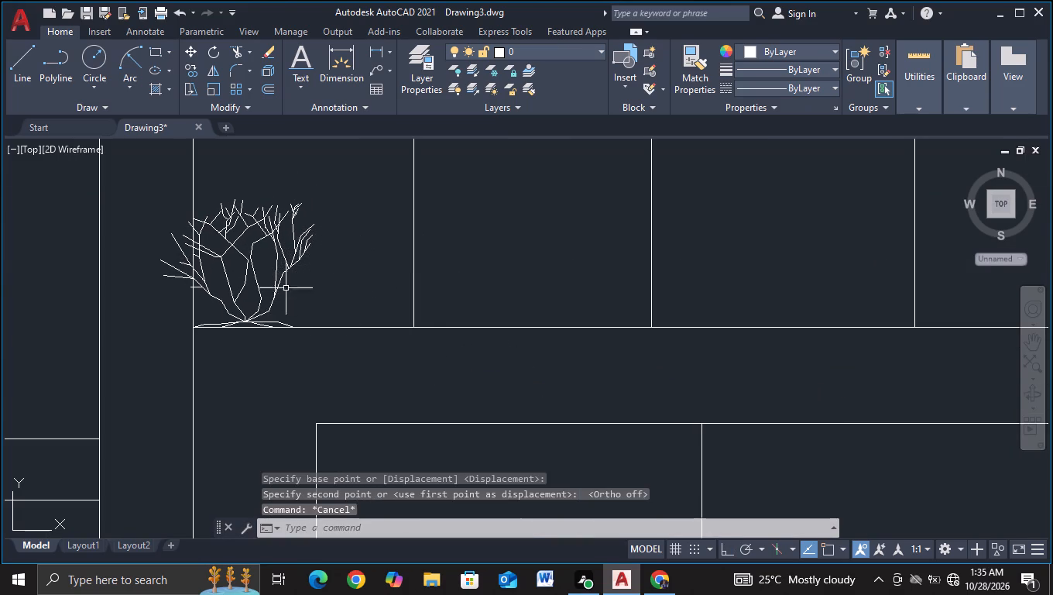
Copy the small shrub rightward along the ledge beneath the projecting two-row block, placing eight copies about 2.2 units apart with Ortho on.
click(275, 271)
key(F8)
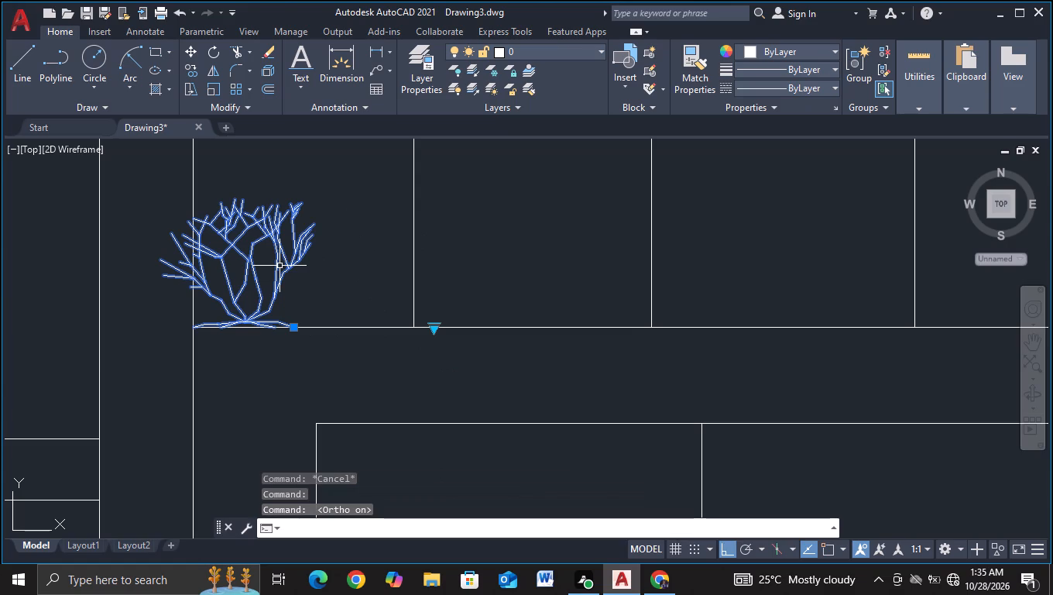
key(c)
double_click(346, 315)
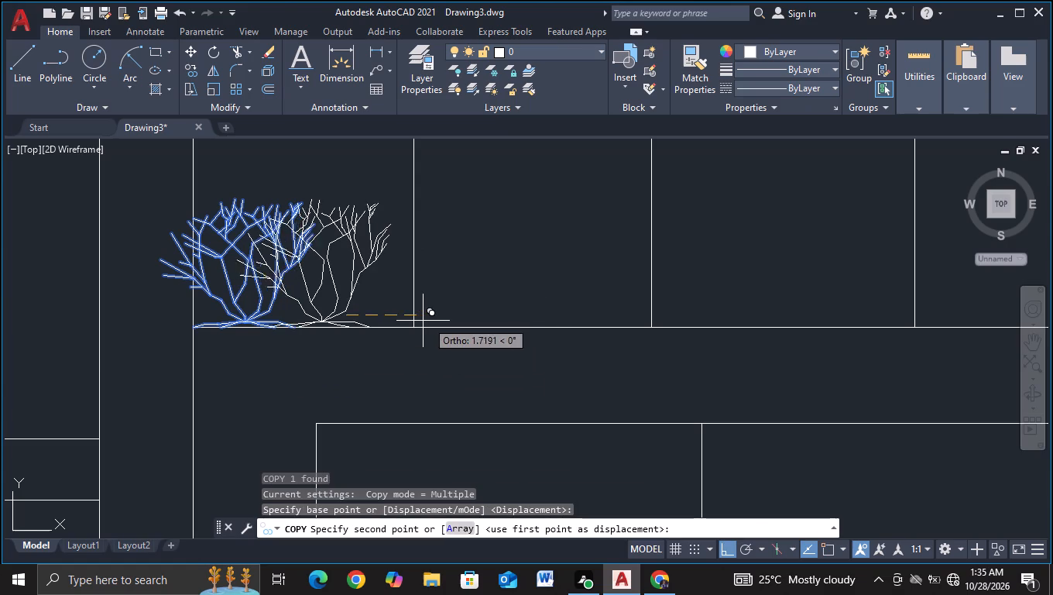
click(447, 322)
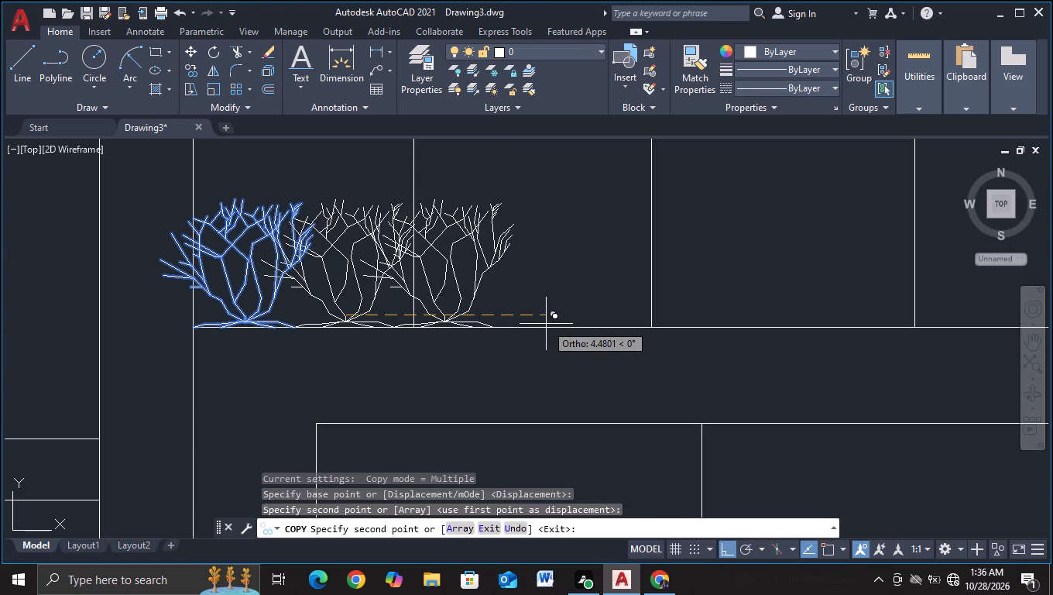
click(546, 324)
click(636, 330)
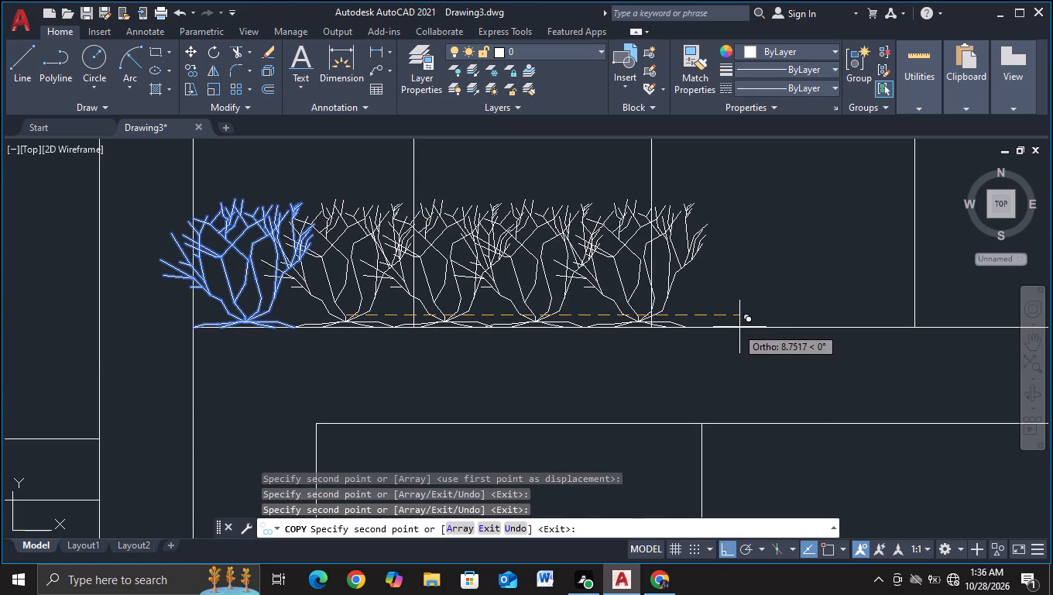
click(733, 328)
middle_drag(733, 328, 177, 283)
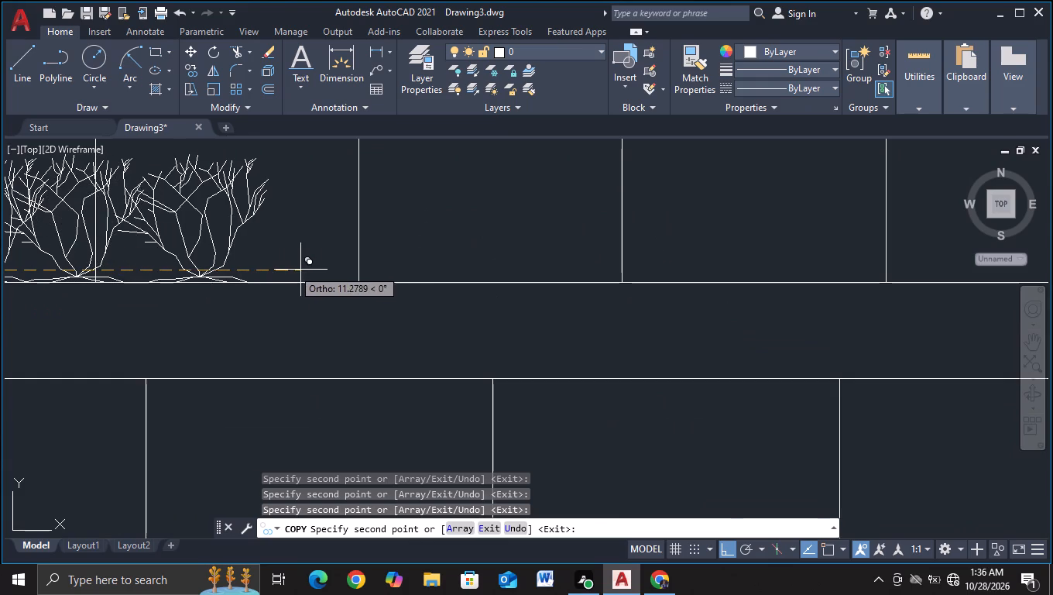
click(275, 272)
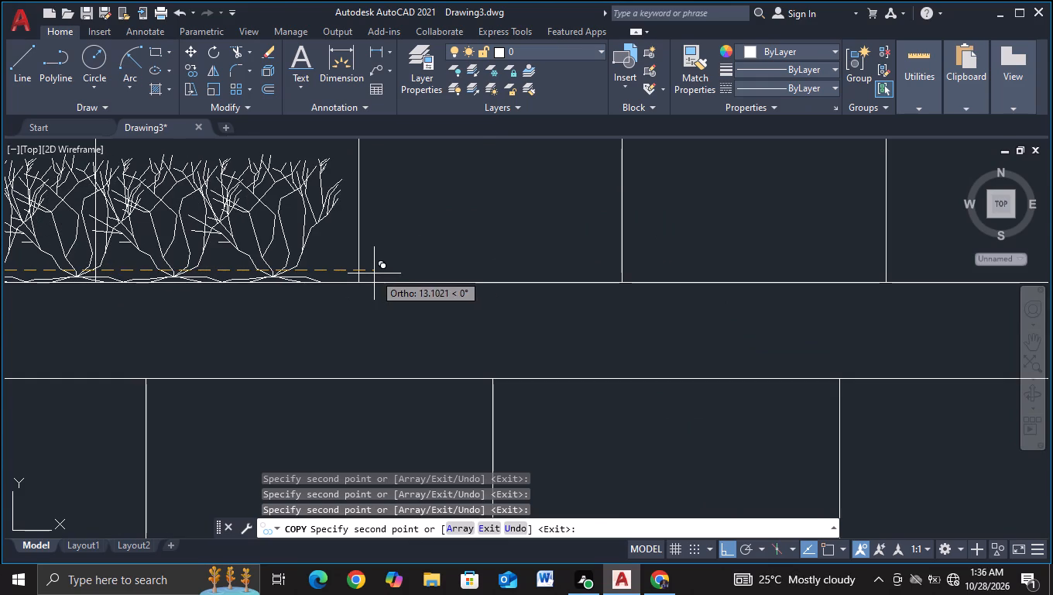
click(374, 273)
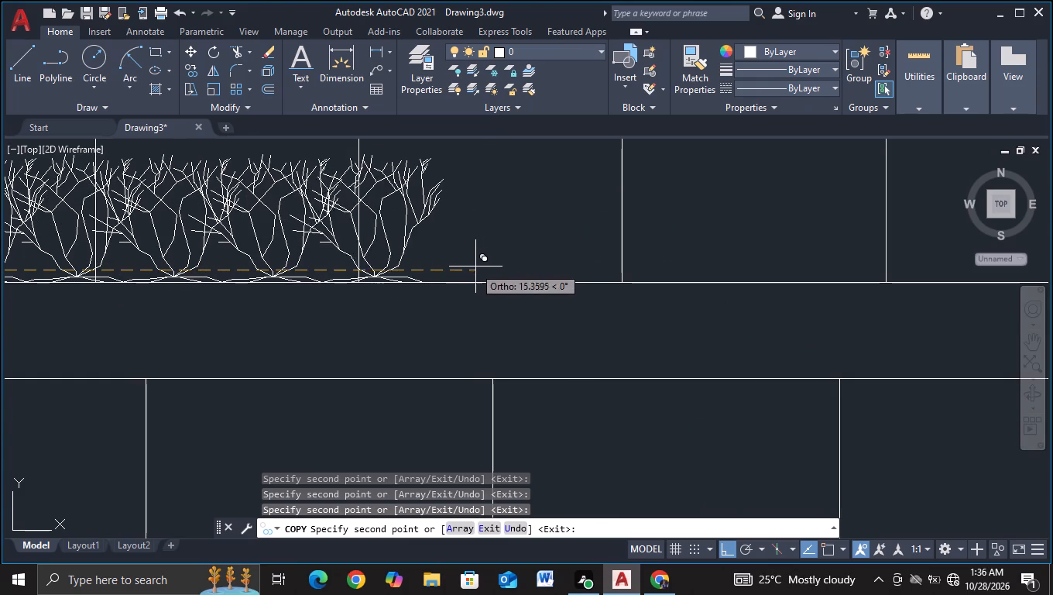
click(472, 268)
click(571, 267)
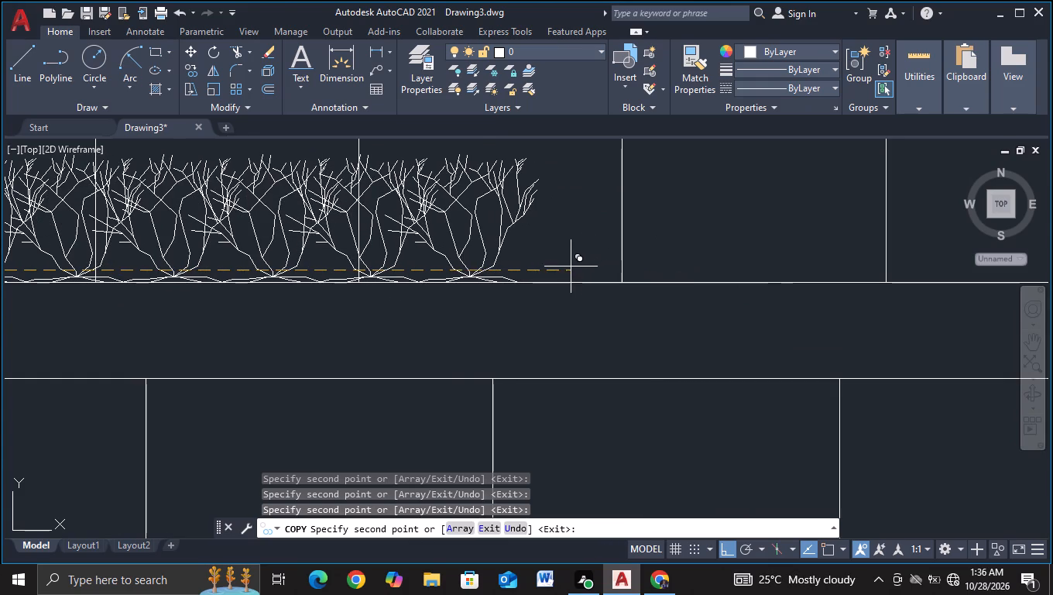
Fill the rest of the ledge beneath the projecting two-row block with nine more shrub copies and end the copying.
middle_drag(571, 267, 241, 296)
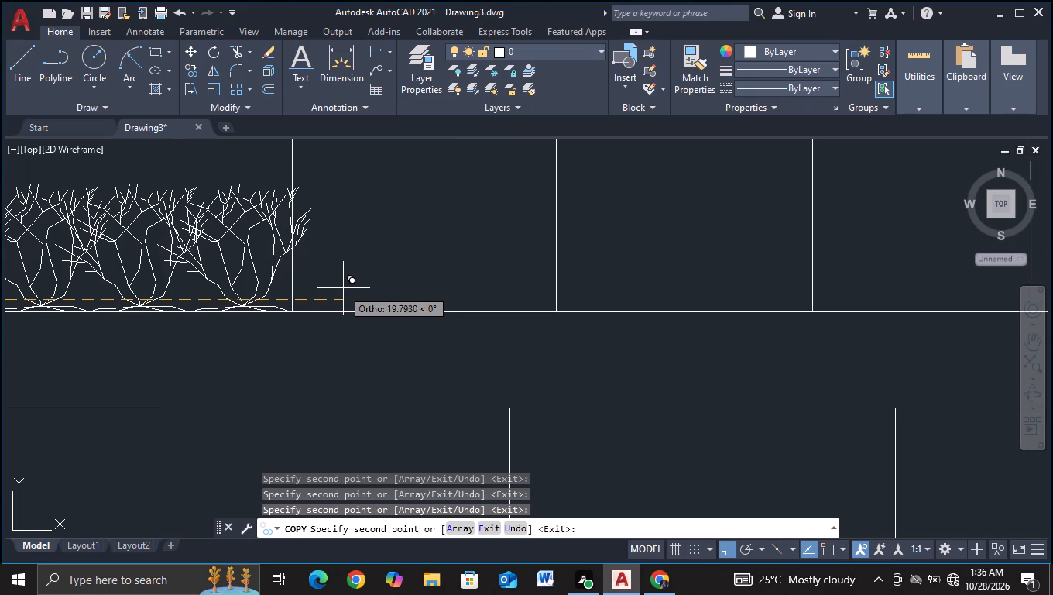
click(338, 291)
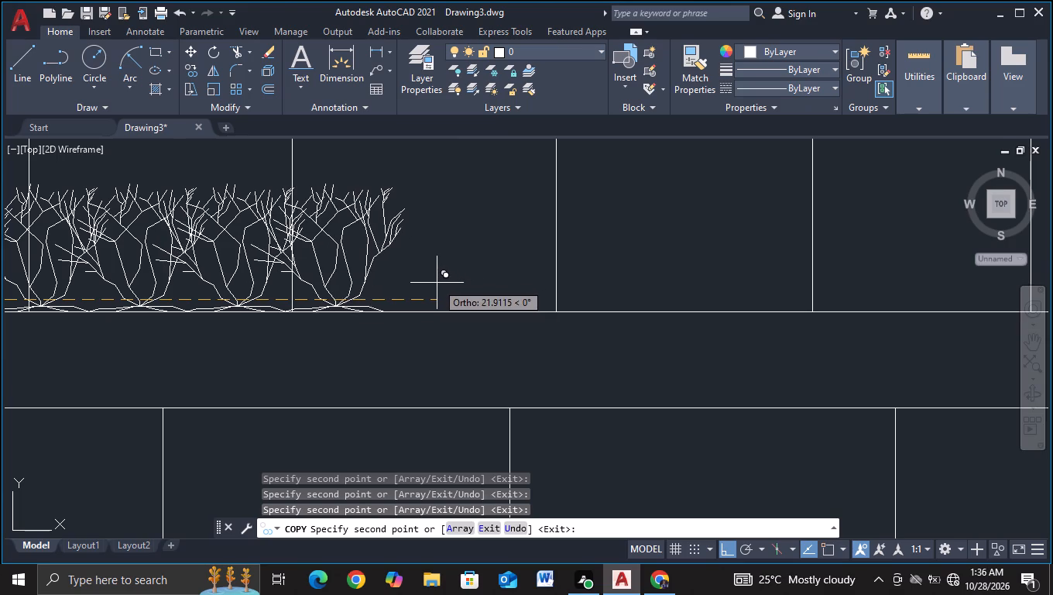
click(437, 283)
click(533, 281)
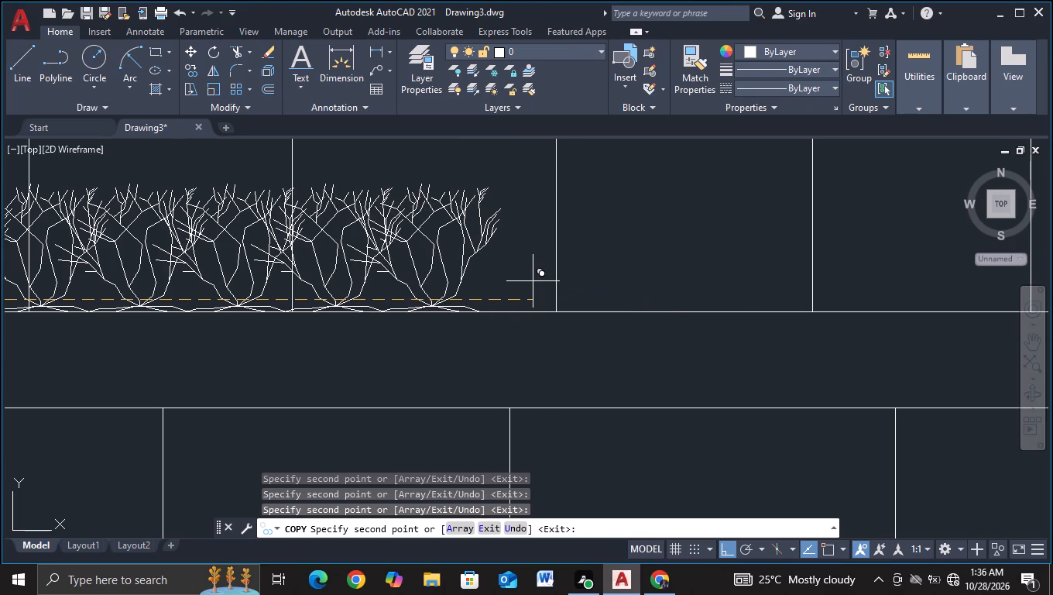
click(632, 273)
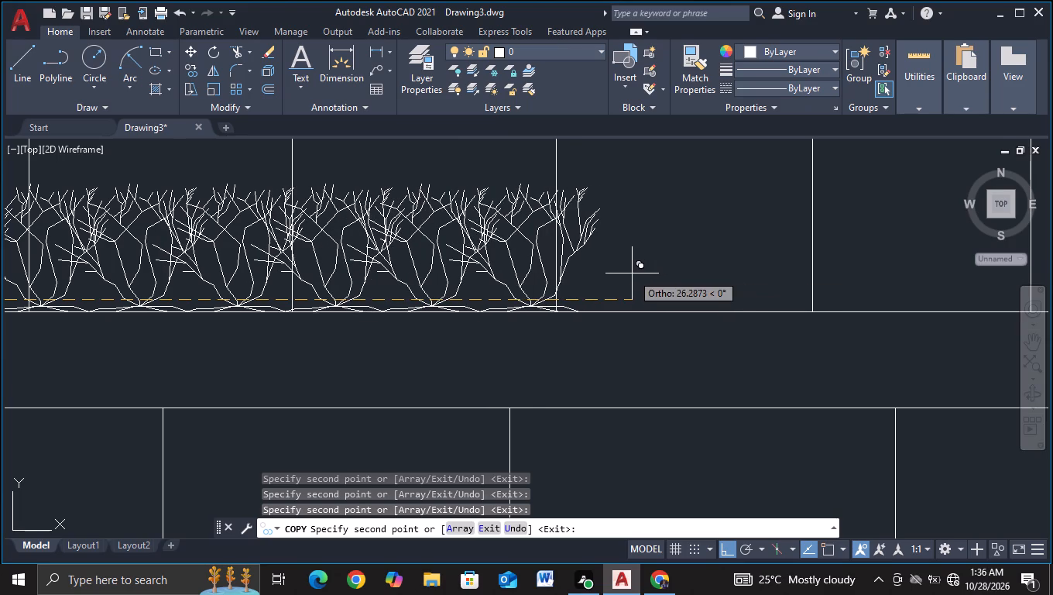
middle_drag(629, 276, 168, 279)
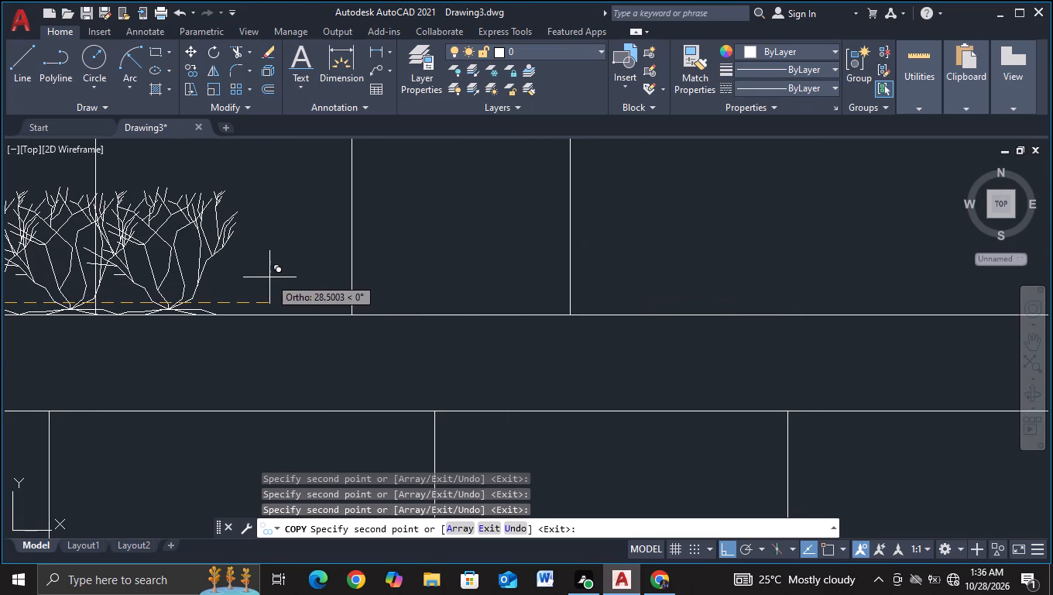
click(269, 277)
click(369, 274)
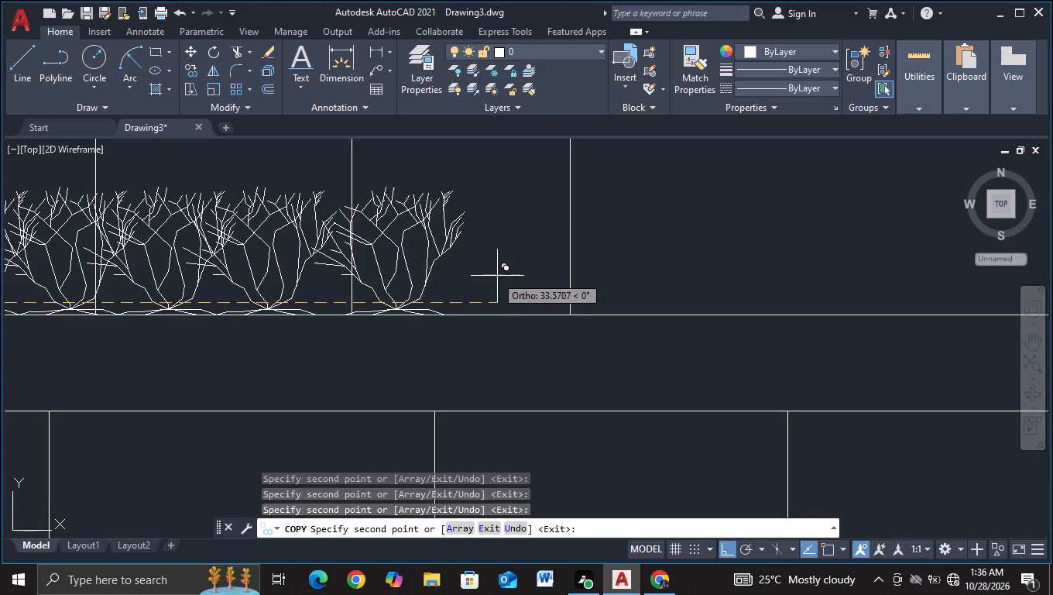
click(465, 286)
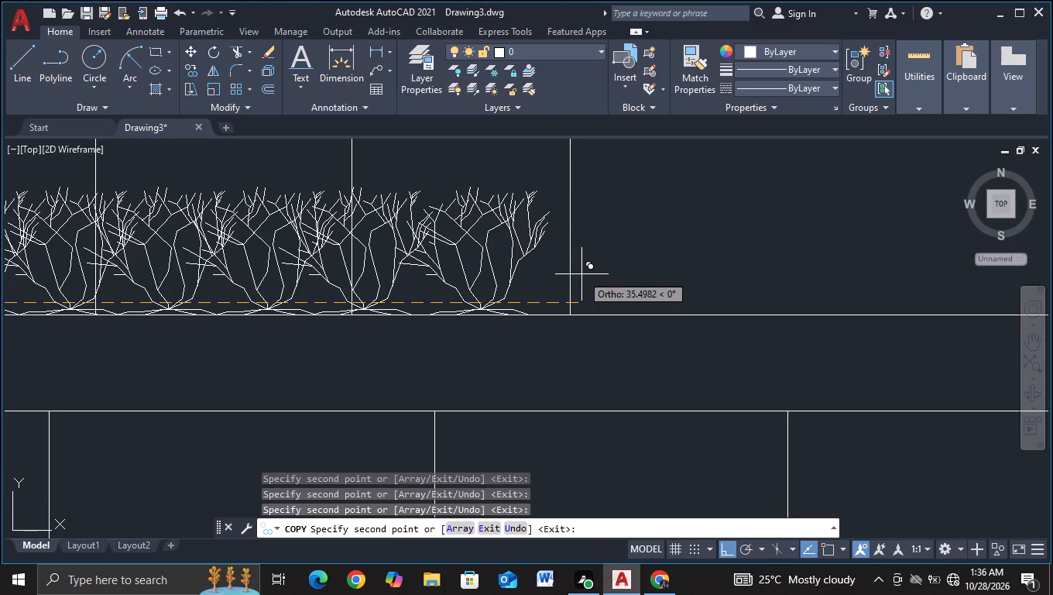
click(557, 277)
scroll(650, 266, down, 2)
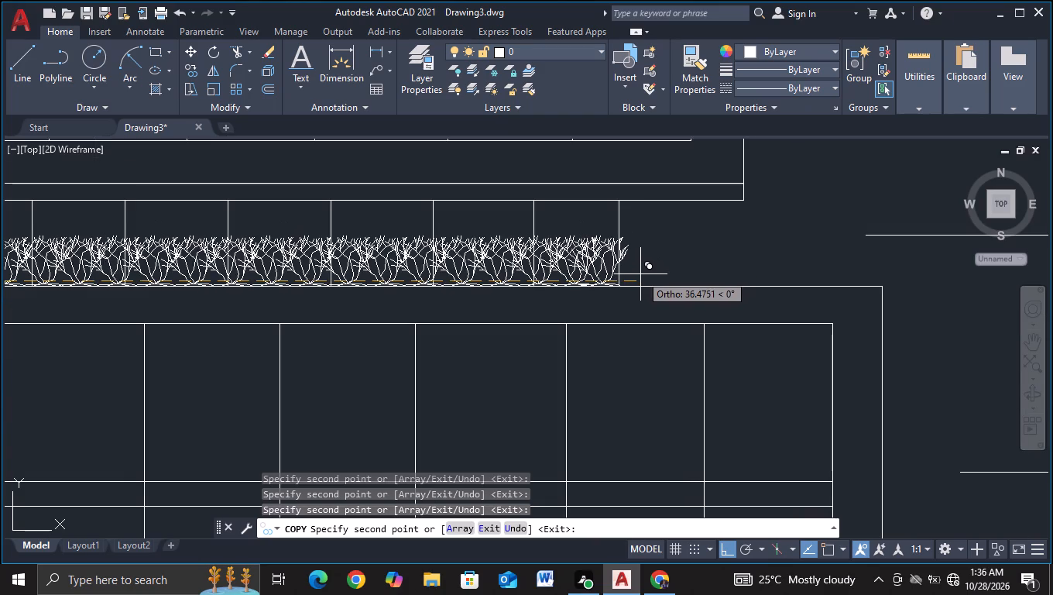
click(638, 275)
key(Escape)
Copy the shrub at the left end of the terrace below the lower right window block, placing three copies rightward about 3.5 units apart.
scroll(636, 280, down, 3)
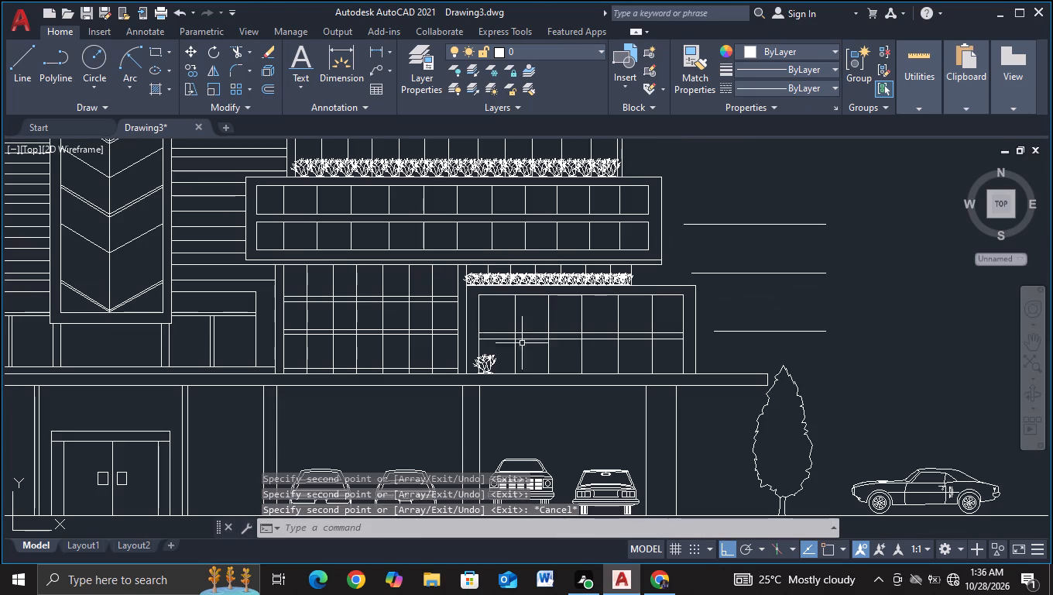
click(495, 362)
key(c)
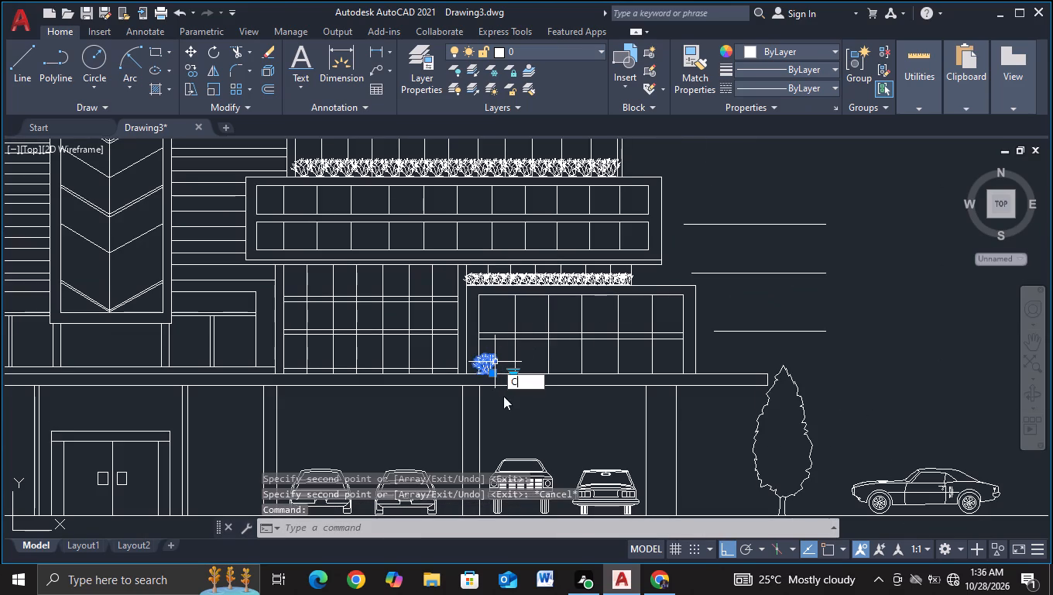
click(514, 414)
scroll(507, 407, up, 4)
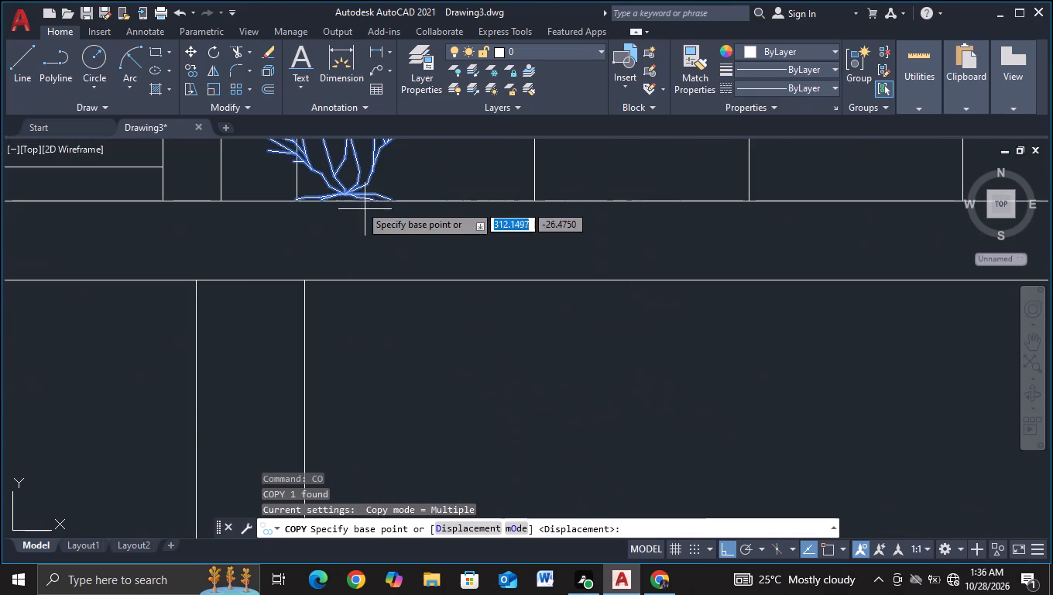
click(331, 175)
middle_drag(415, 184, 386, 308)
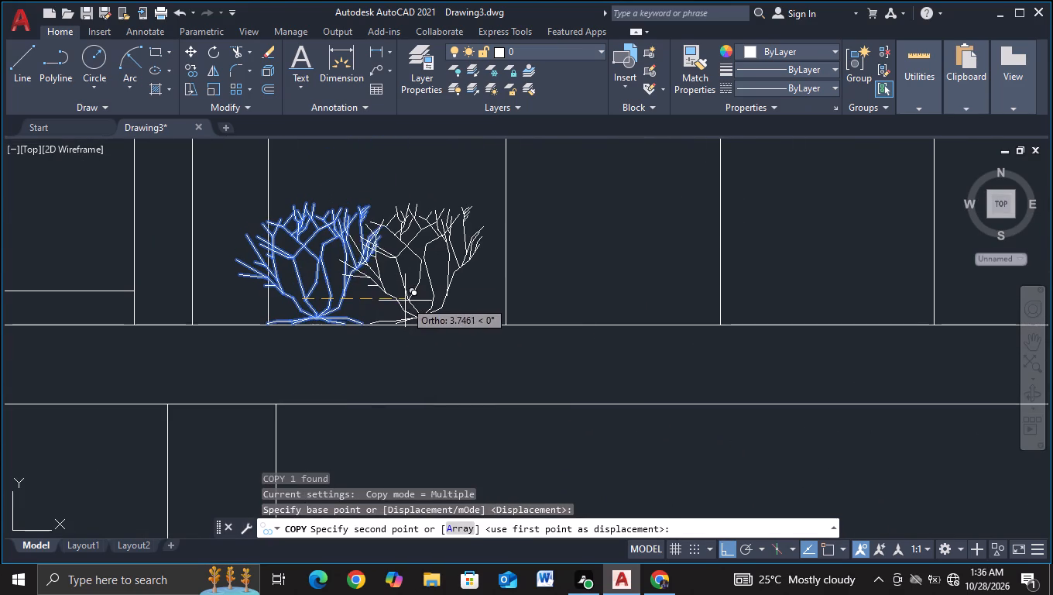
click(402, 301)
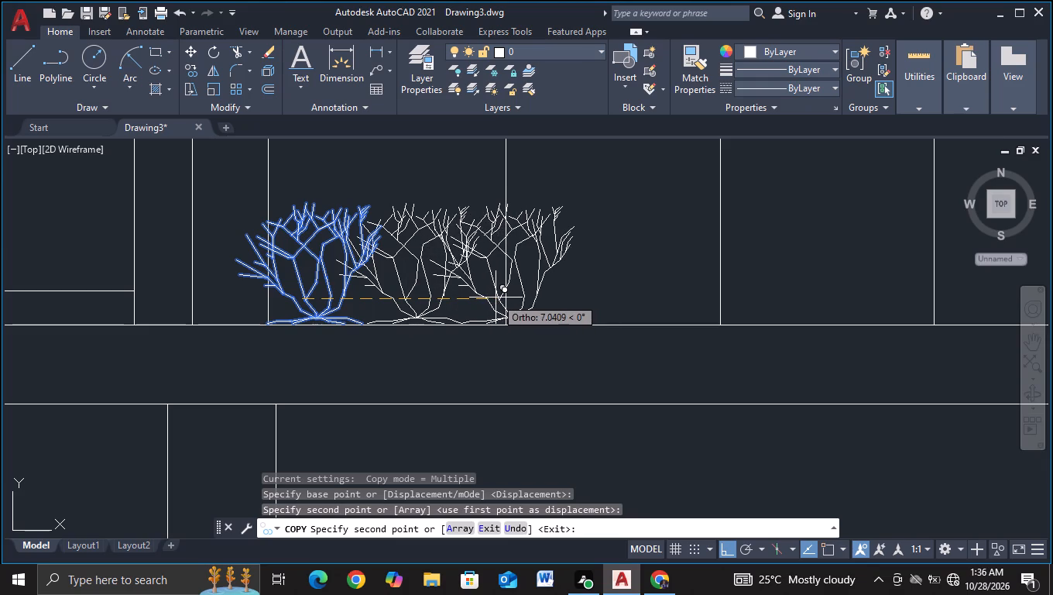
click(496, 297)
click(591, 291)
Continue the shrub row rightward along the terrace below the lower right window block with five more copies about 3.5 units apart.
middle_drag(591, 291, 334, 280)
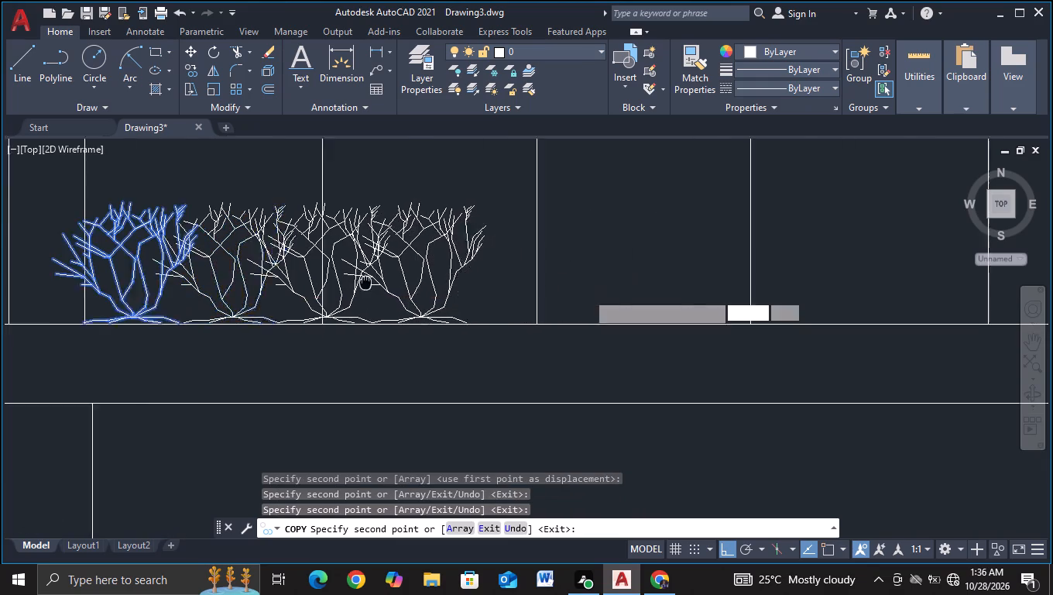
middle_drag(334, 280, 222, 273)
click(316, 265)
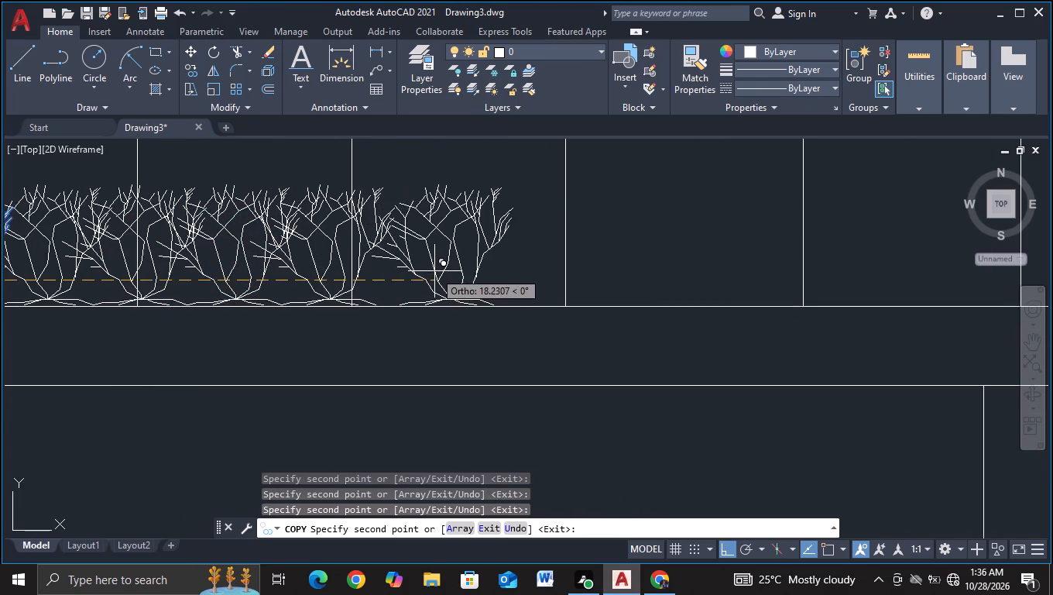
click(411, 273)
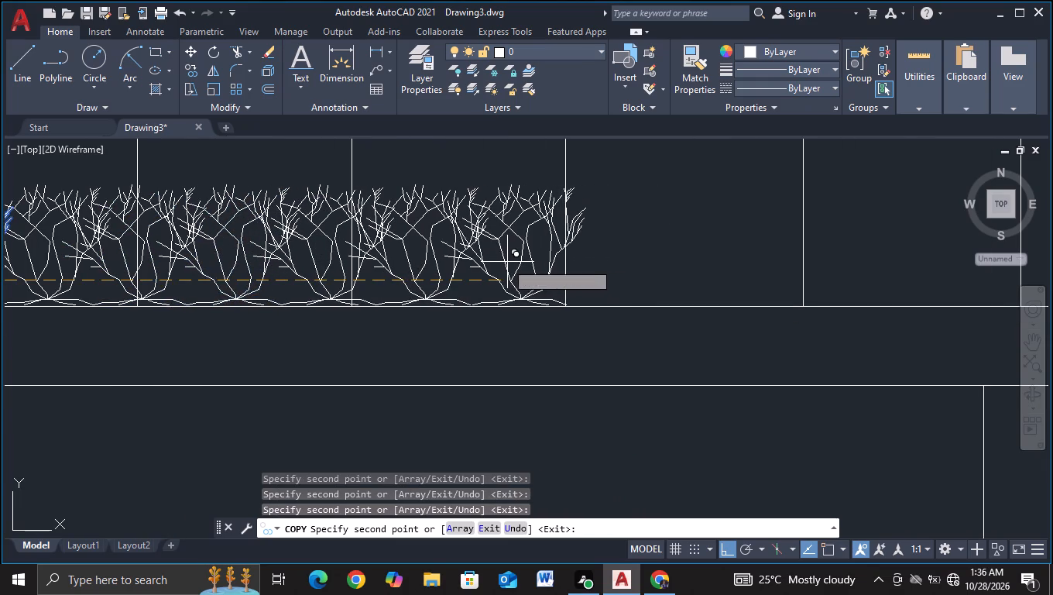
click(503, 263)
middle_drag(496, 267, 233, 275)
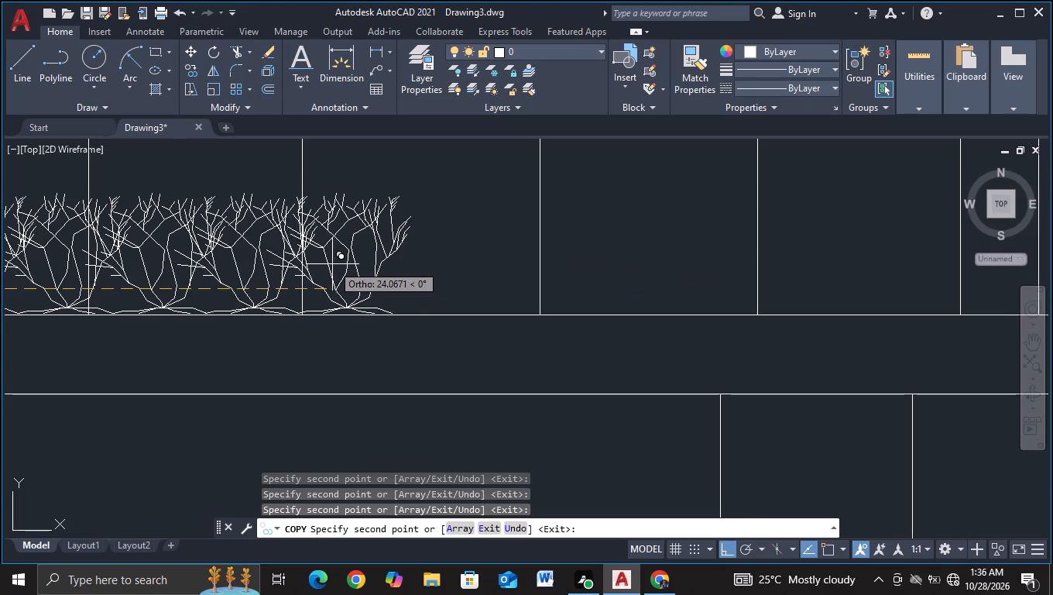
click(334, 263)
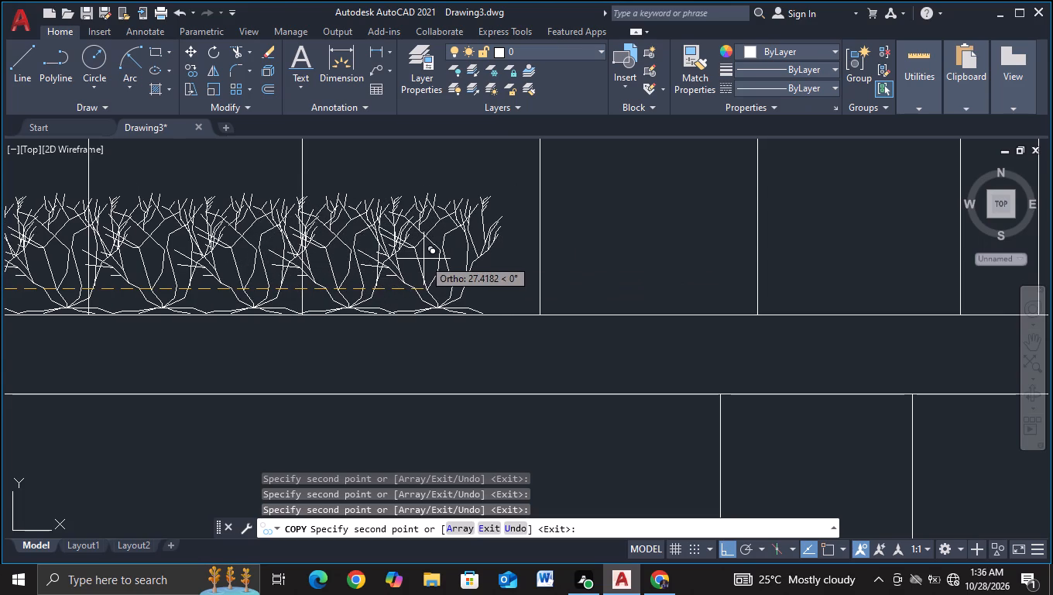
click(429, 259)
Fill the remaining right part of that terrace with five more shrub copies up to the block's right edge and end the copying.
middle_drag(429, 260, 206, 301)
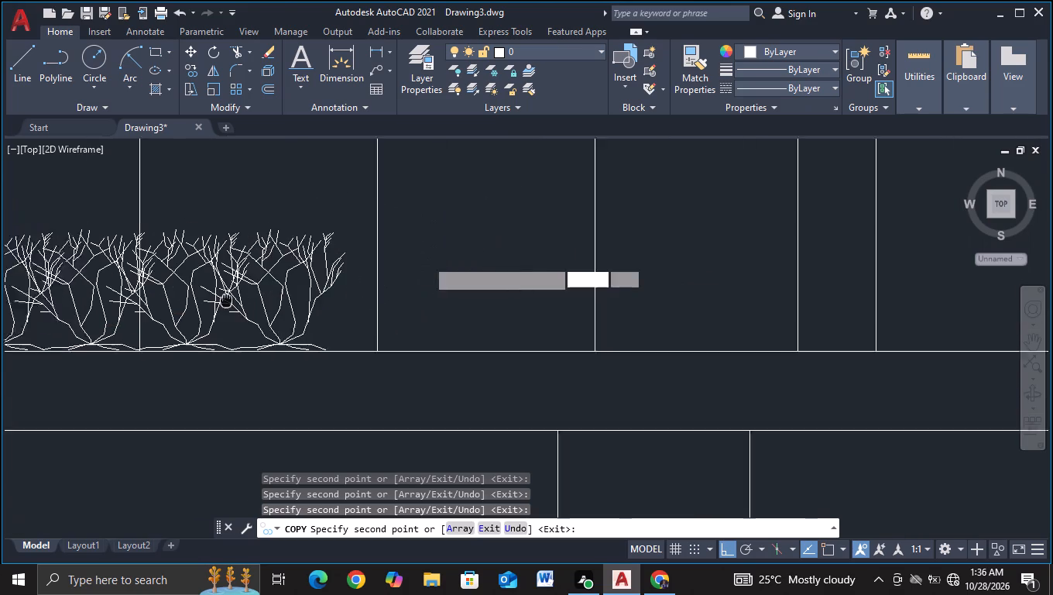
middle_drag(206, 301, 184, 302)
click(278, 297)
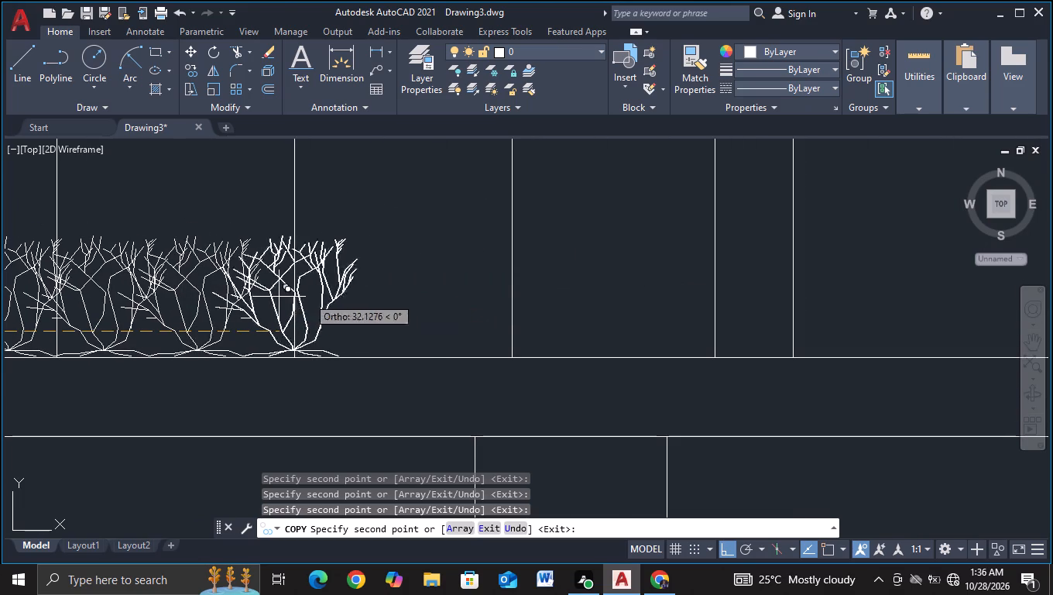
click(373, 295)
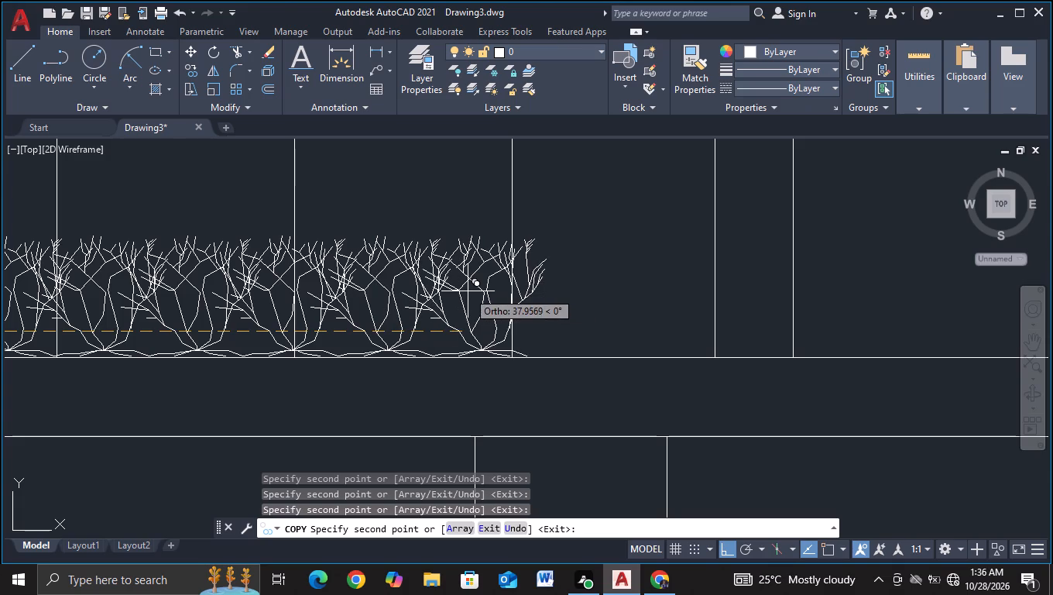
click(468, 291)
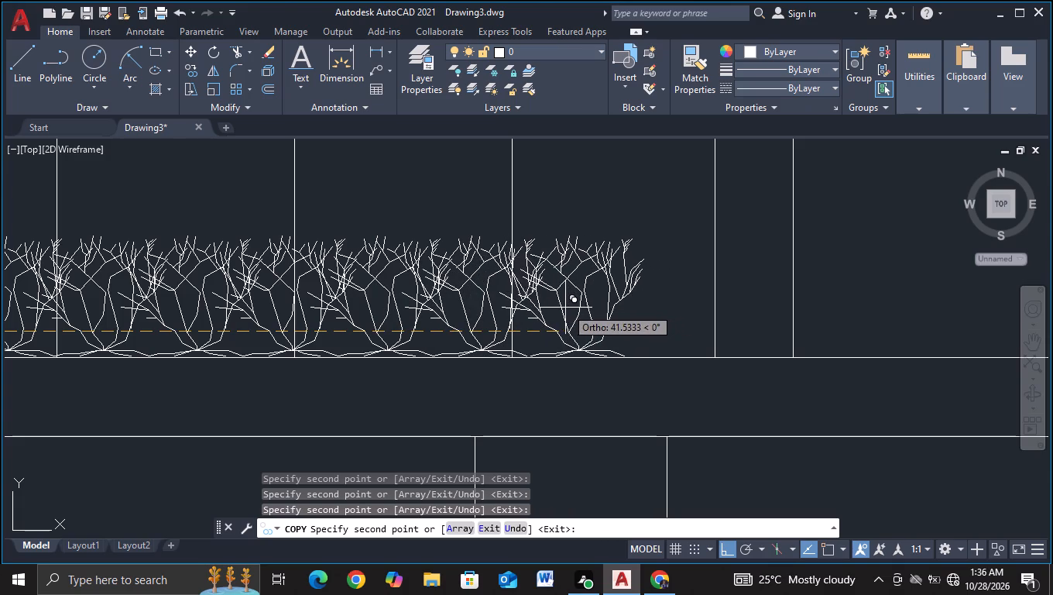
click(564, 308)
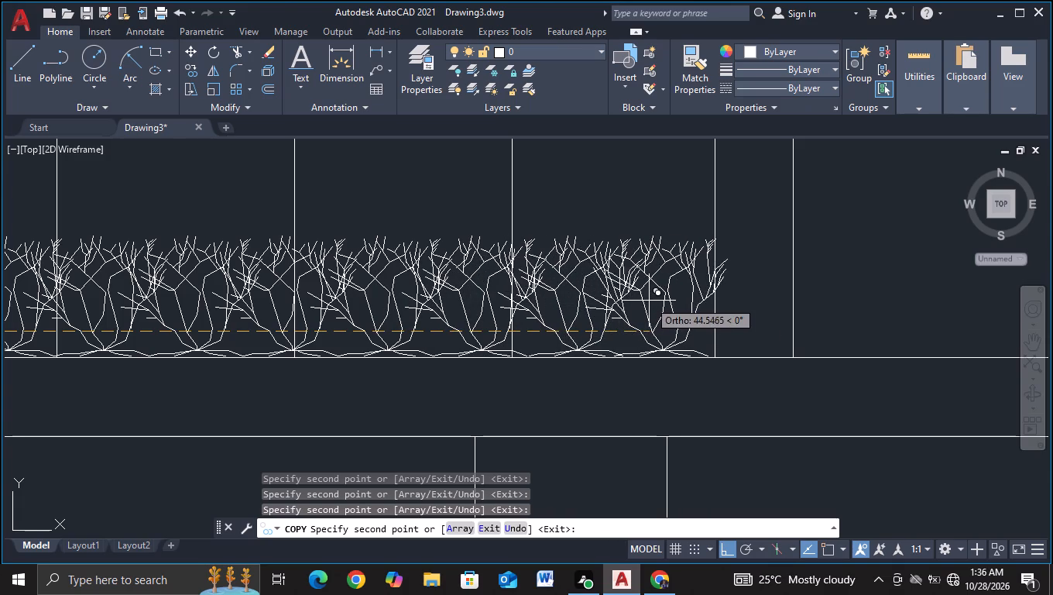
click(660, 301)
scroll(660, 301, down, 2)
key(F1)
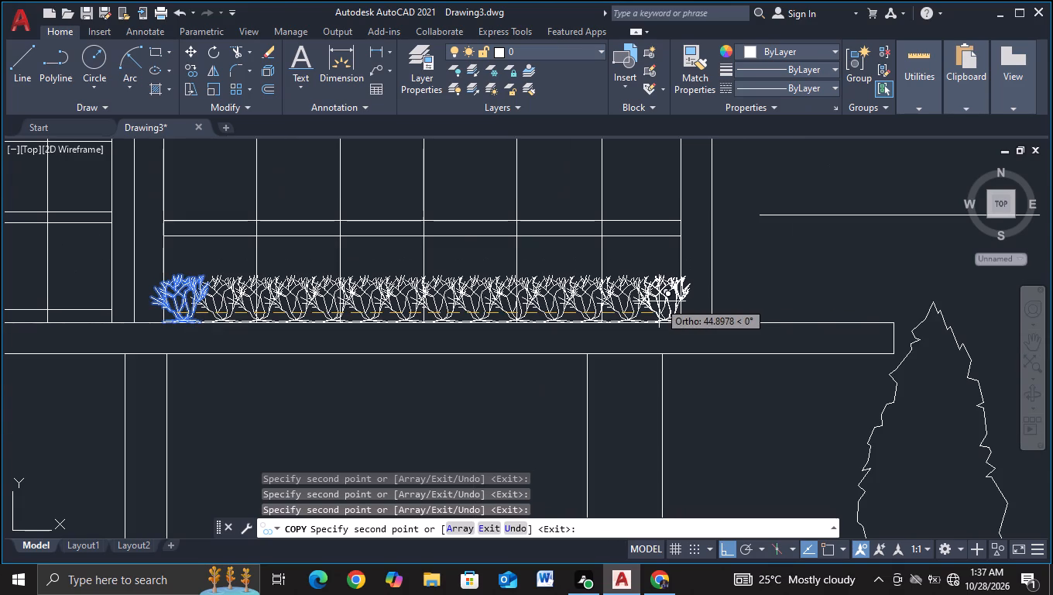
scroll(629, 328, down, 2)
key(Escape)
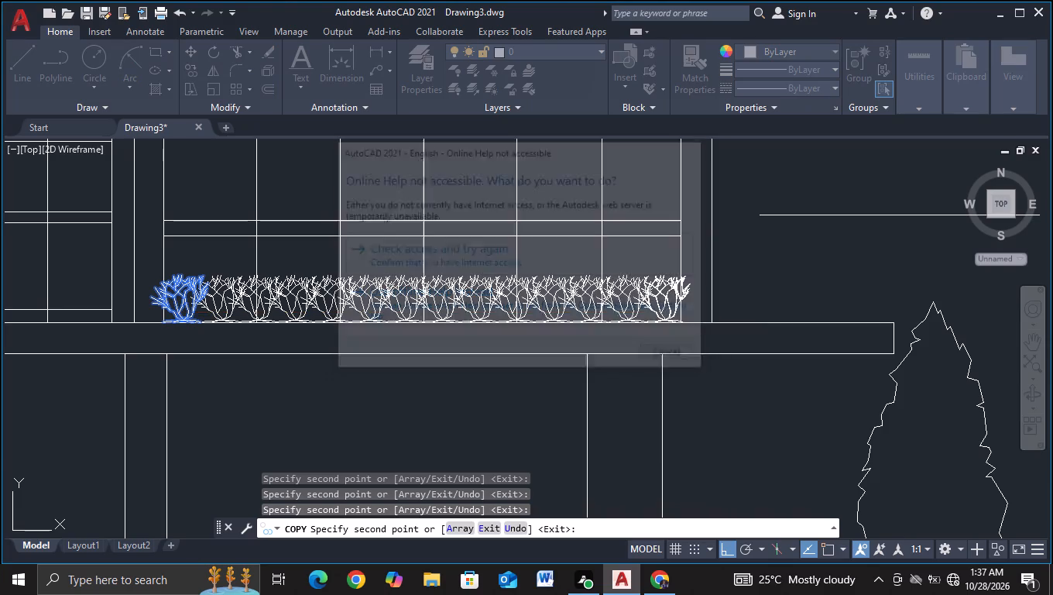
key(Escape)
Copy the shrub at the left end of the lower left terrace, placing four copies rightward about 3.5 units apart with Ortho on.
scroll(491, 370, down, 3)
middle_drag(451, 417, 685, 356)
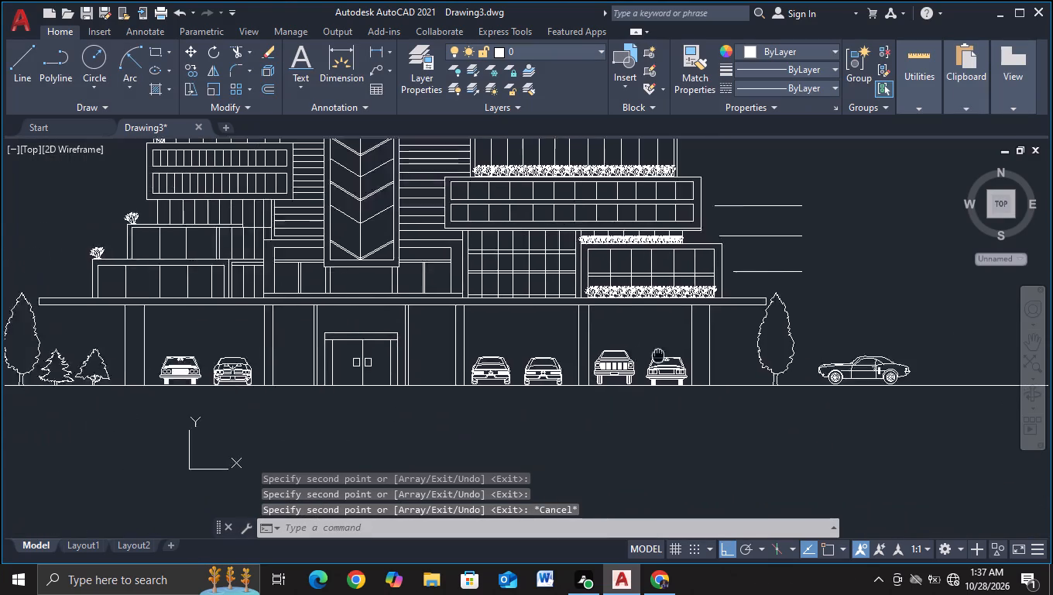
middle_drag(685, 356, 715, 356)
middle_drag(204, 238, 400, 284)
scroll(397, 285, up, 2)
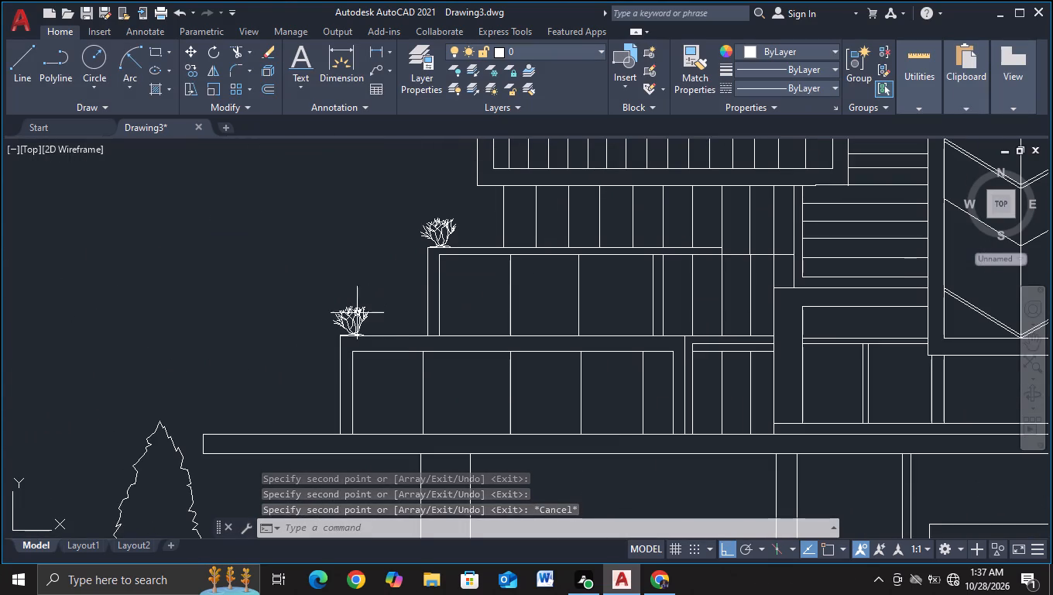
click(350, 318)
key(c)
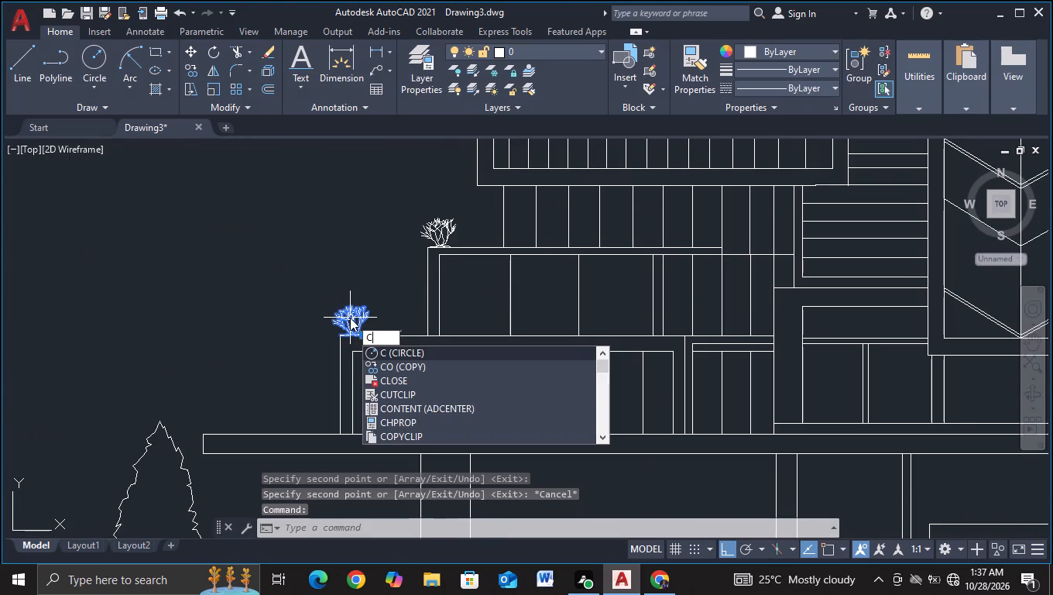
click(374, 361)
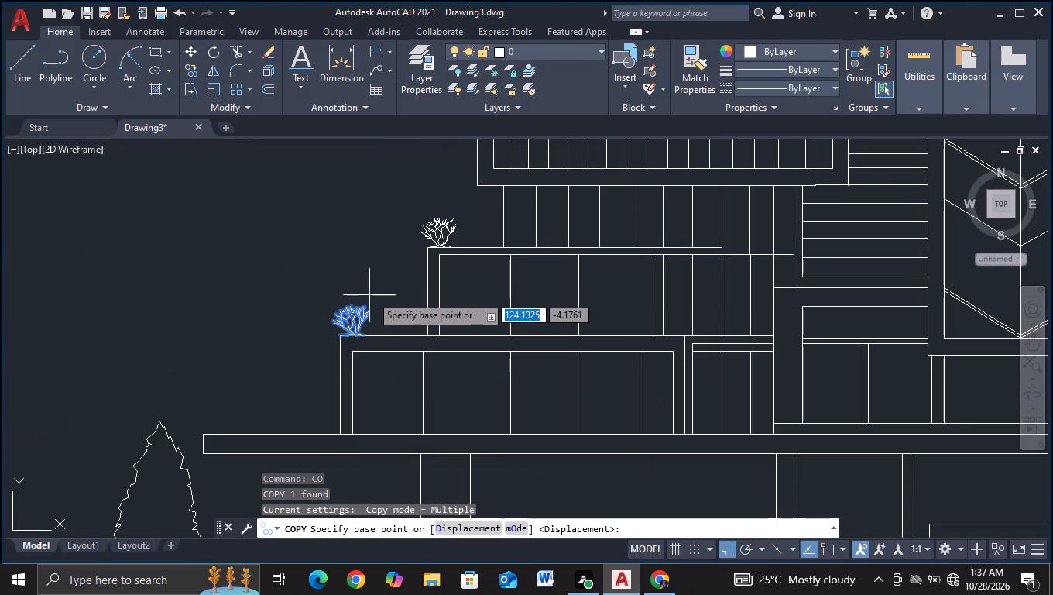
scroll(372, 294, up, 2)
middle_drag(375, 294, 192, 216)
click(185, 263)
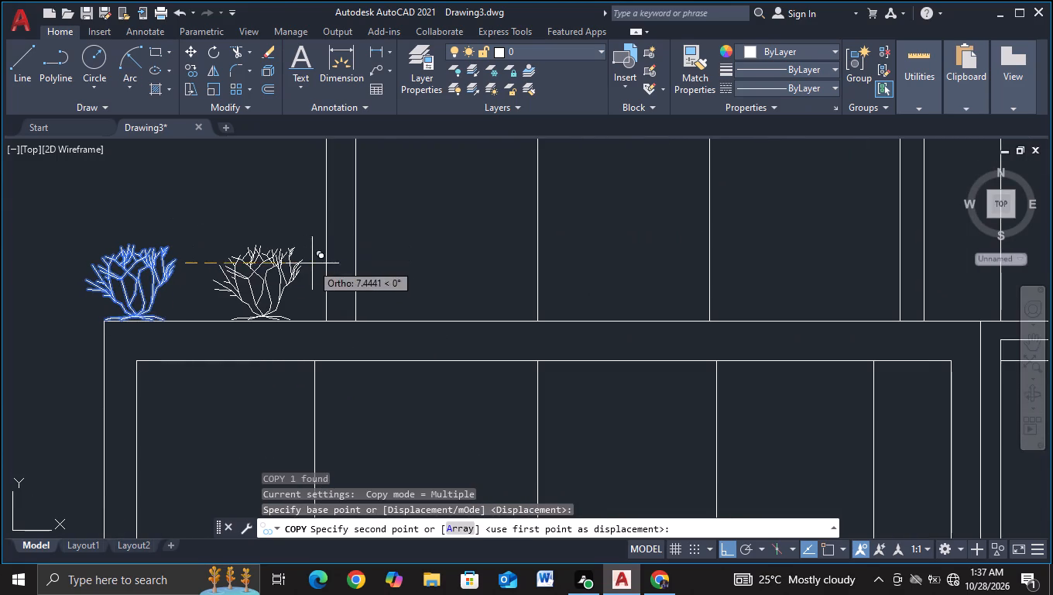
click(246, 260)
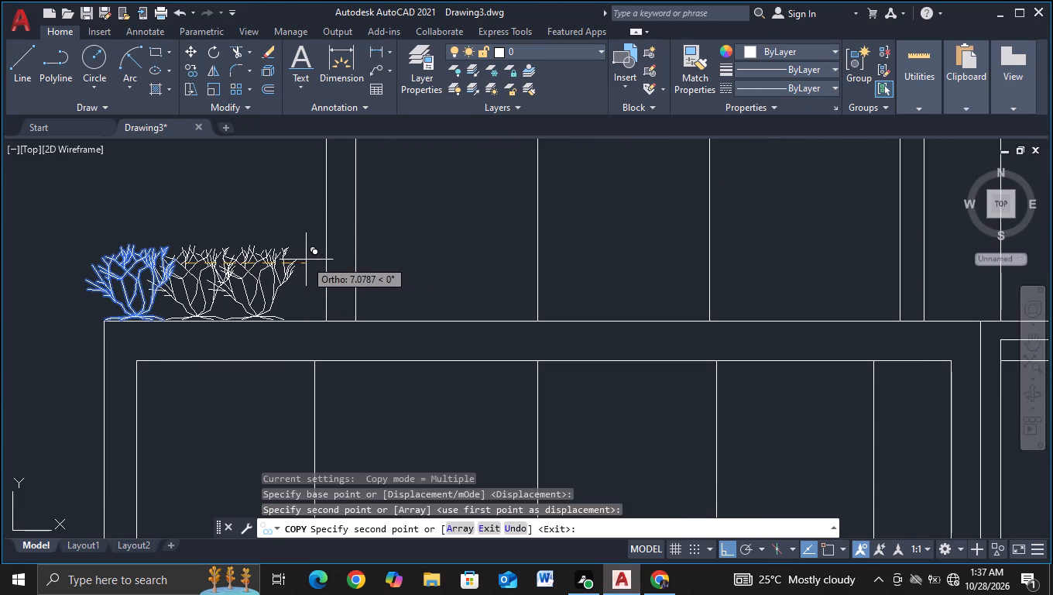
click(304, 260)
click(365, 260)
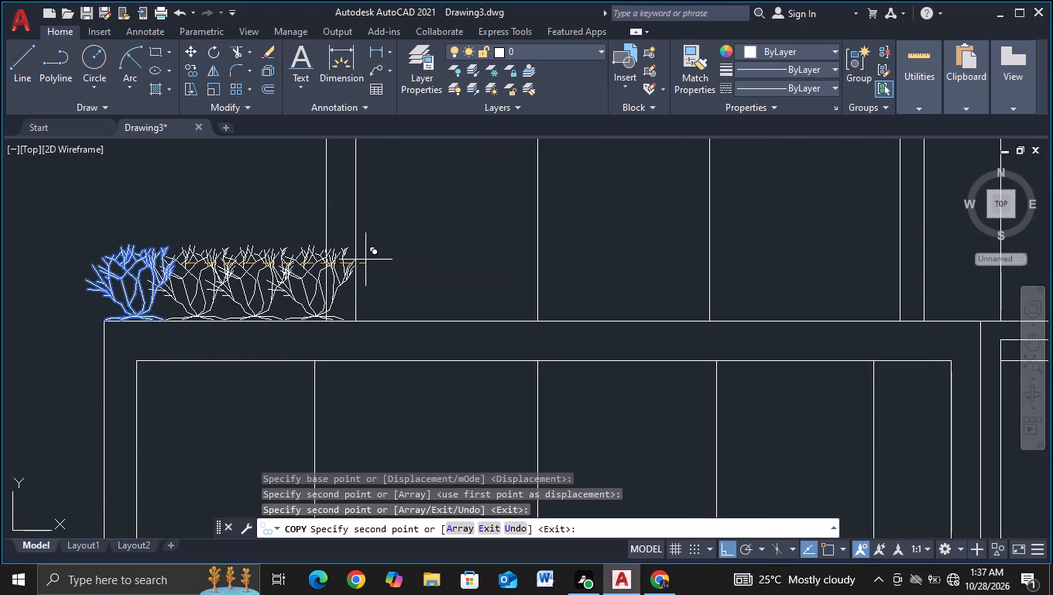
click(424, 261)
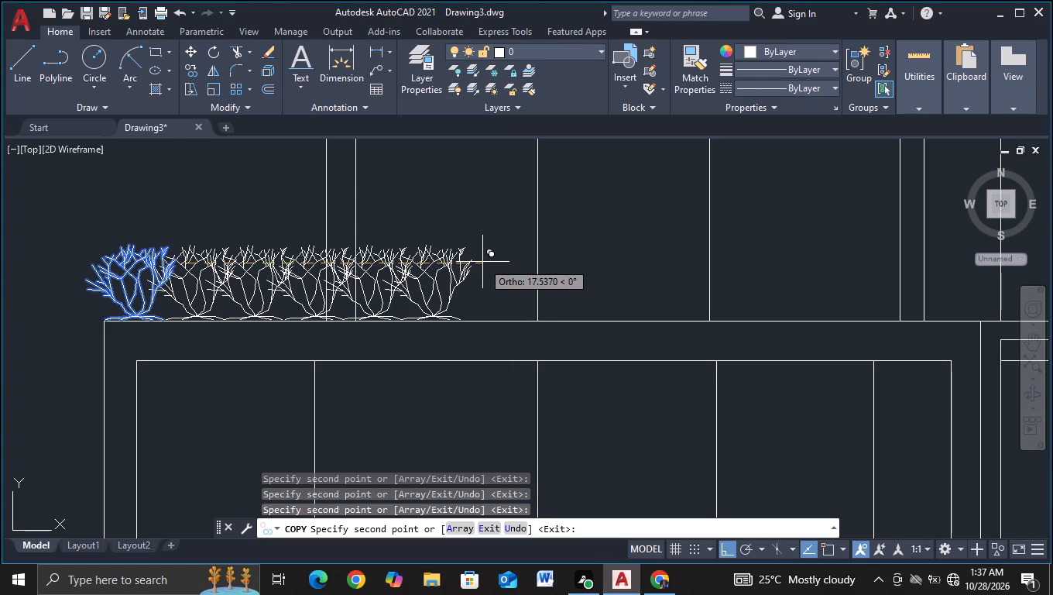
Extend the shrub row along the lower left terrace with eight more copies at the same spacing and end the copying.
click(482, 262)
click(540, 254)
click(599, 255)
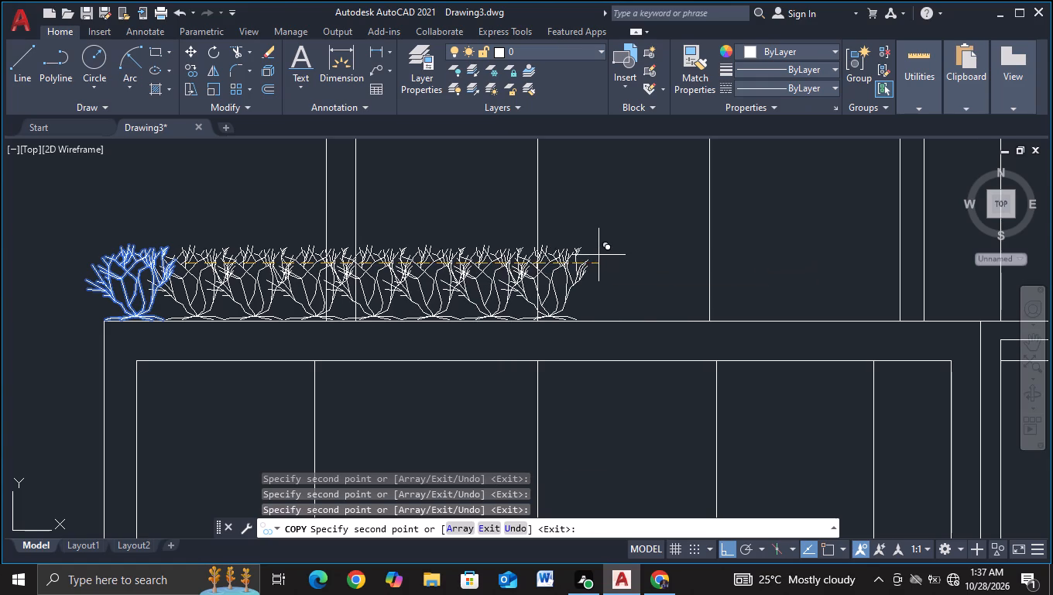
click(658, 259)
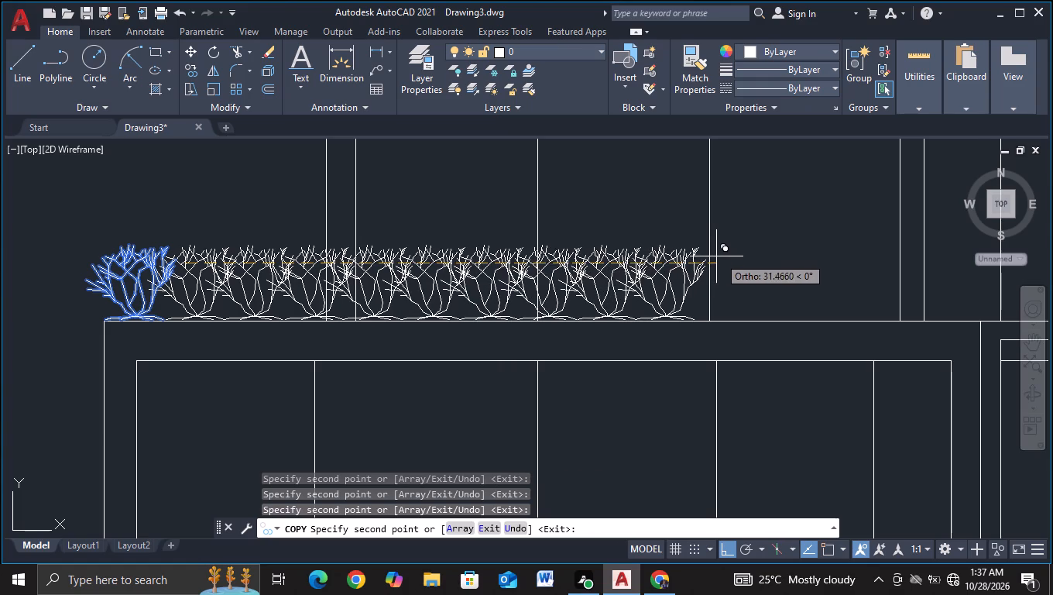
click(719, 256)
middle_drag(719, 256, 386, 257)
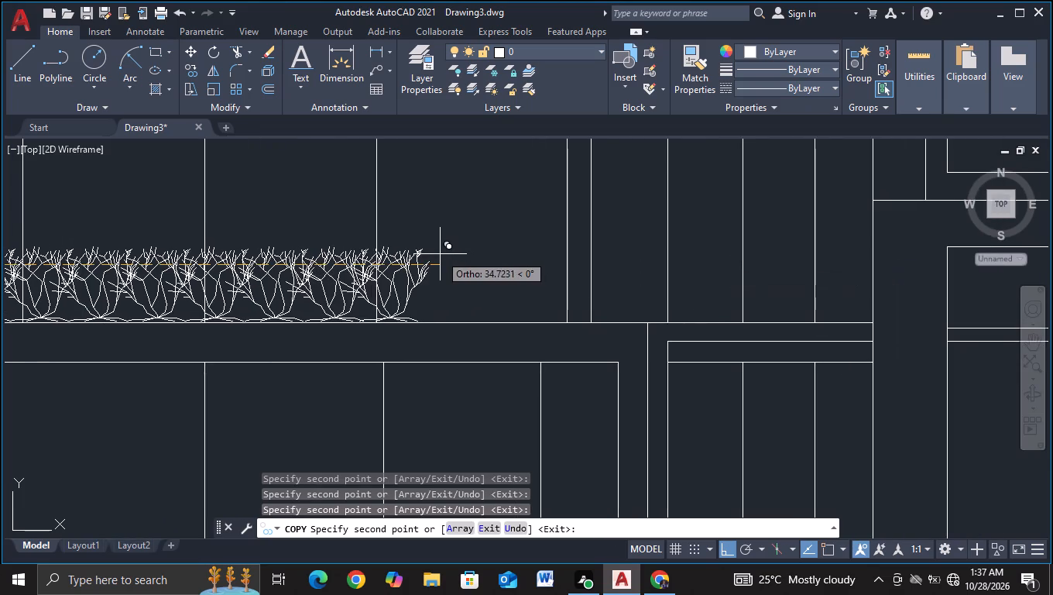
click(446, 253)
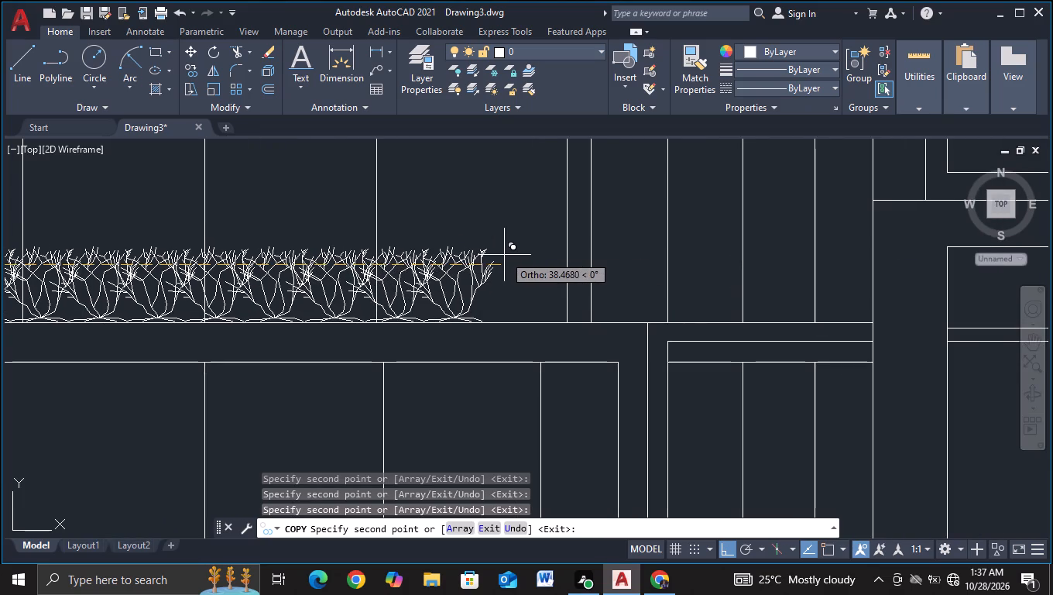
click(505, 255)
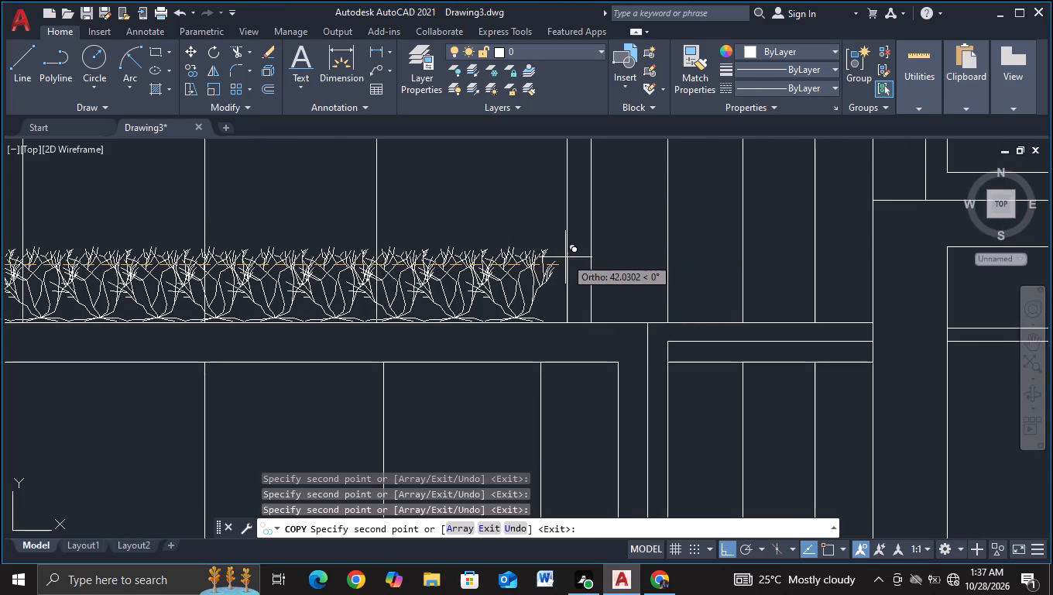
click(565, 257)
key(Escape)
Copy the shrub at the left end of the upper left terrace, placing three copies rightward about 3.8 units apart.
scroll(563, 259, down, 3)
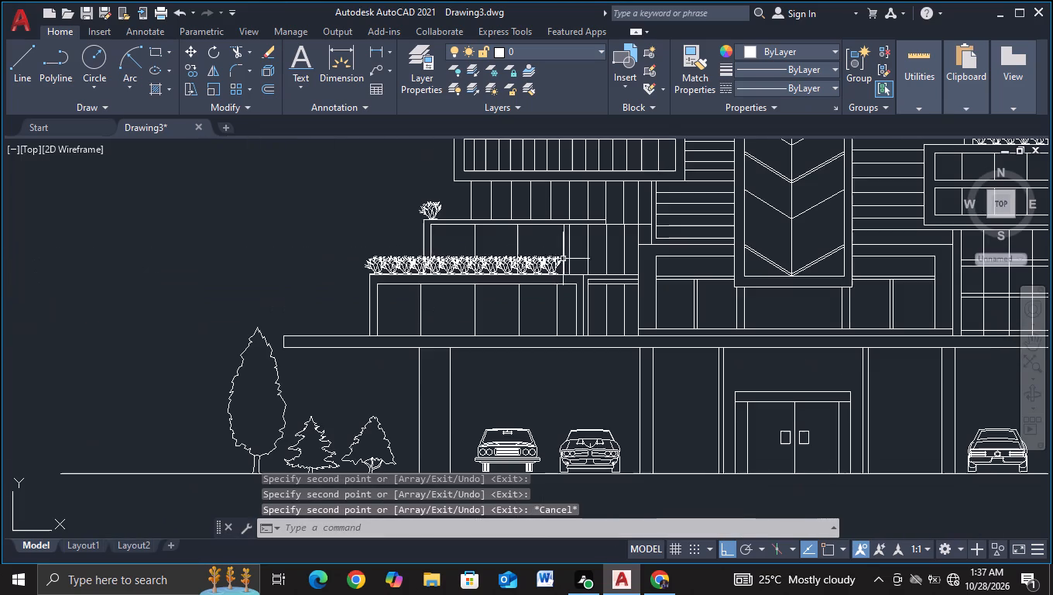
middle_drag(433, 236, 425, 310)
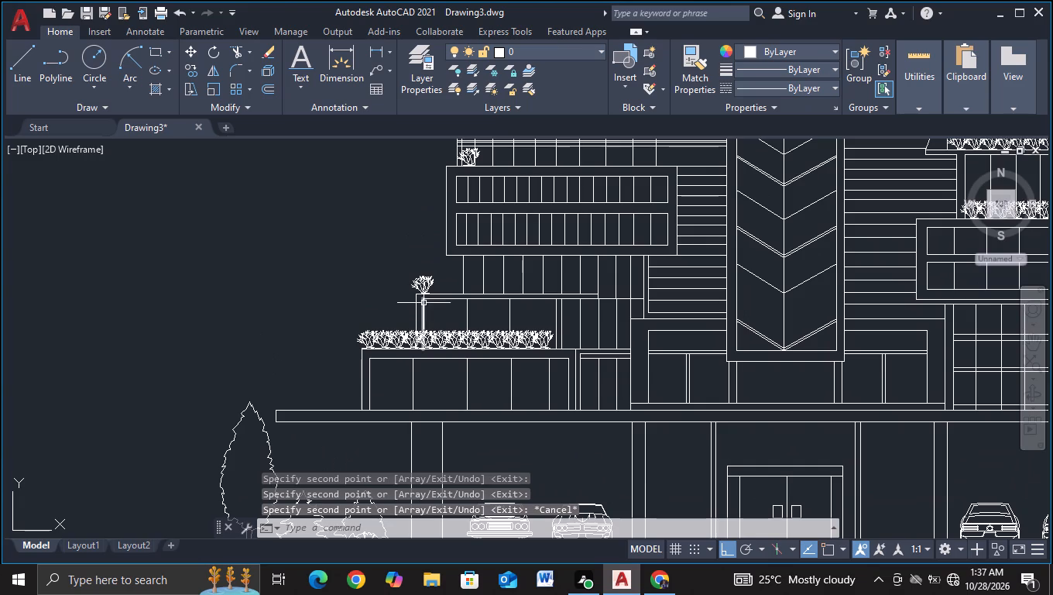
scroll(392, 287, up, 3)
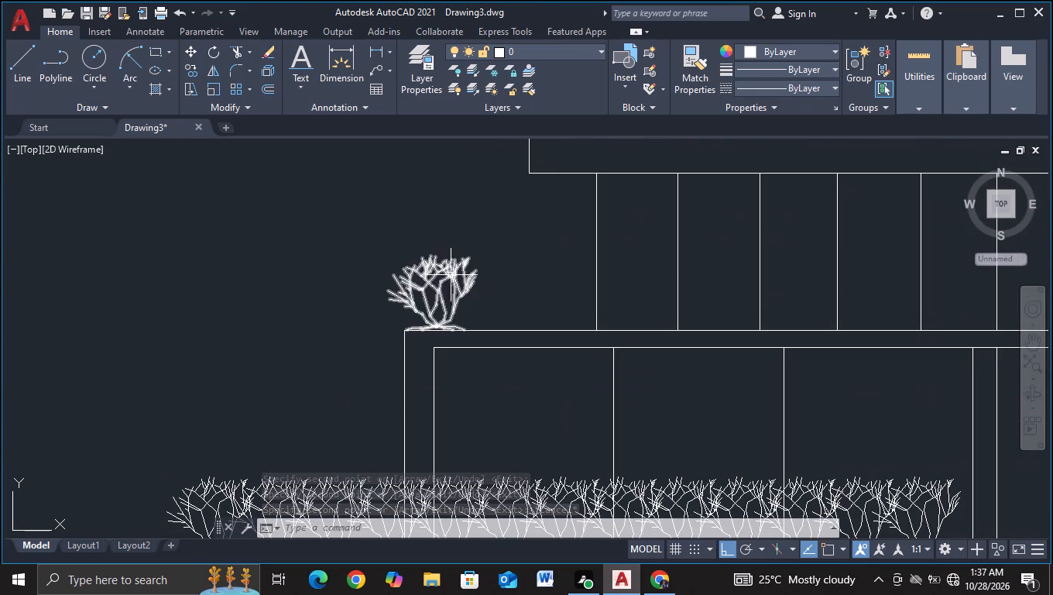
click(451, 281)
key(c)
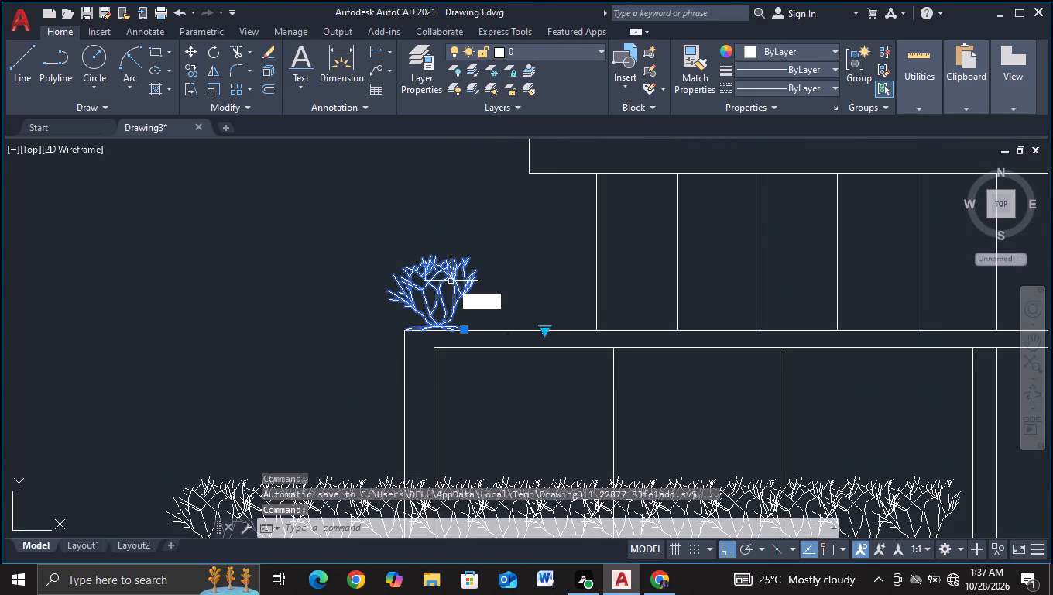
double_click(508, 335)
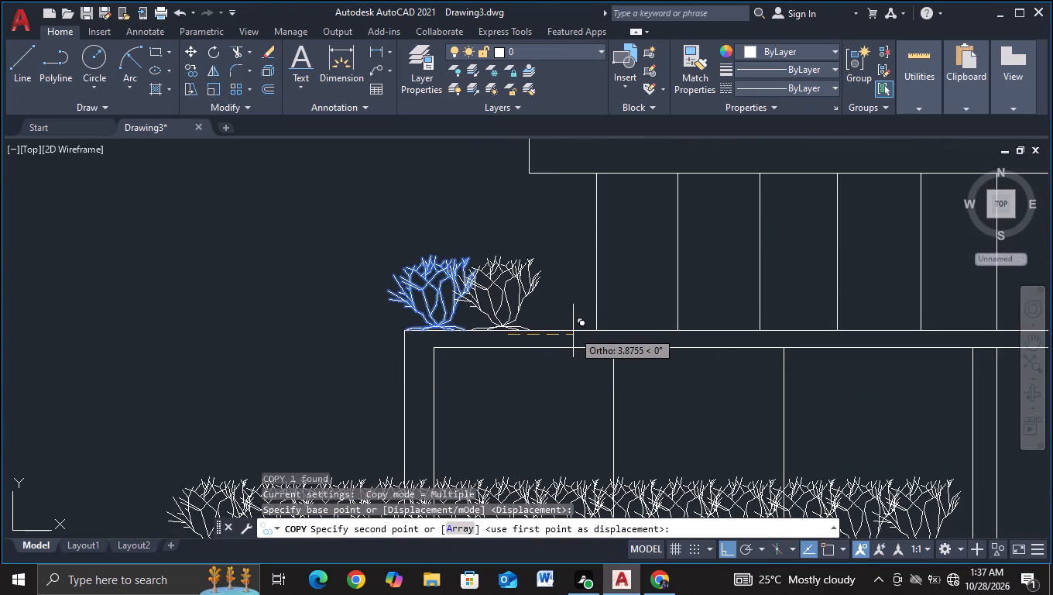
click(572, 331)
click(640, 328)
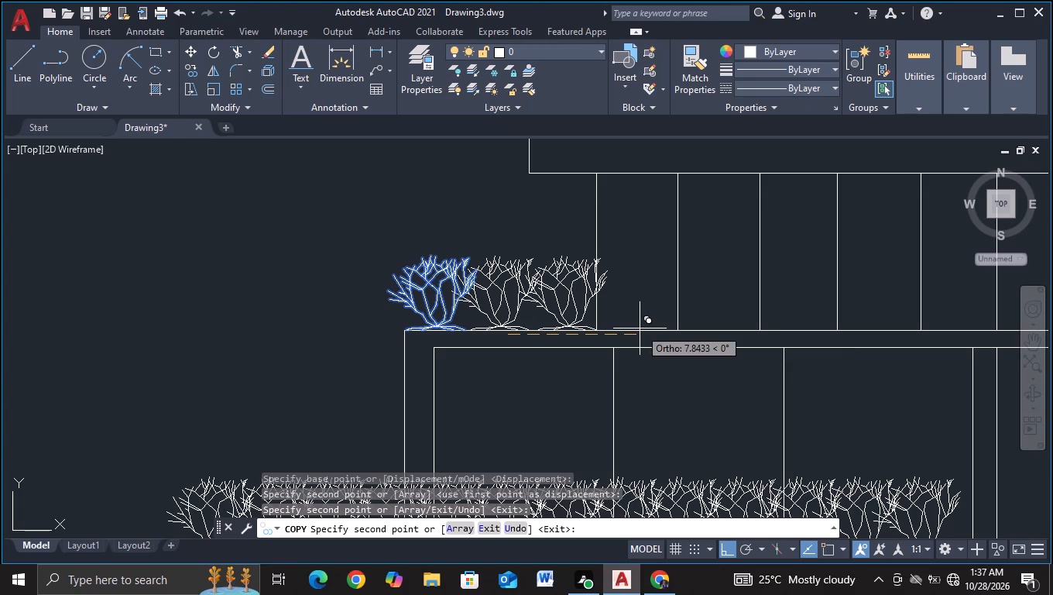
click(697, 323)
Place three more shrub copies about 3.8 units apart at the right end of the upper left terrace and end the copying.
scroll(697, 323, down, 3)
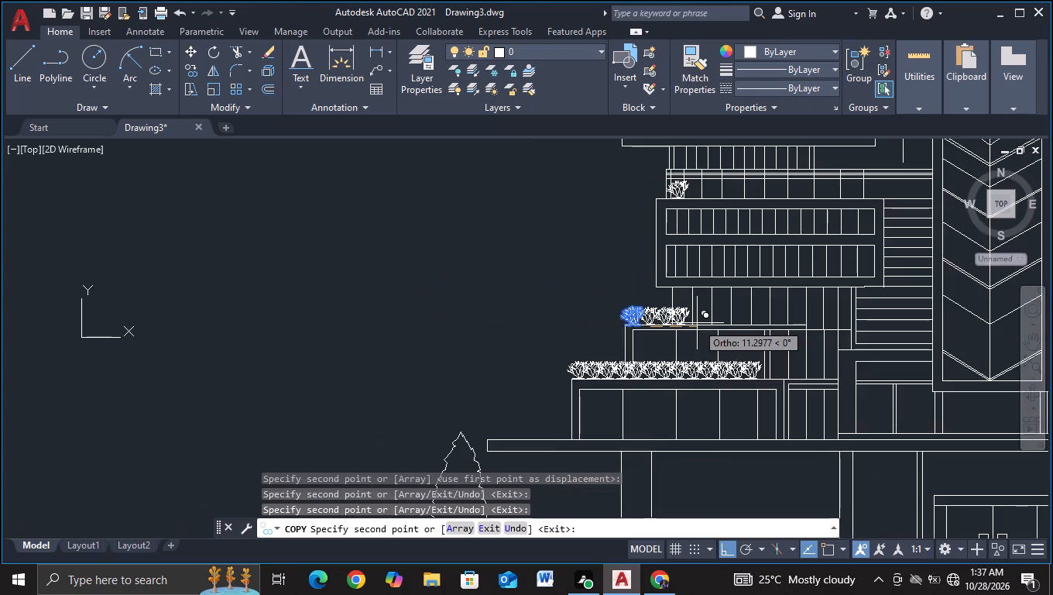
middle_drag(697, 323, 398, 324)
scroll(420, 318, up, 3)
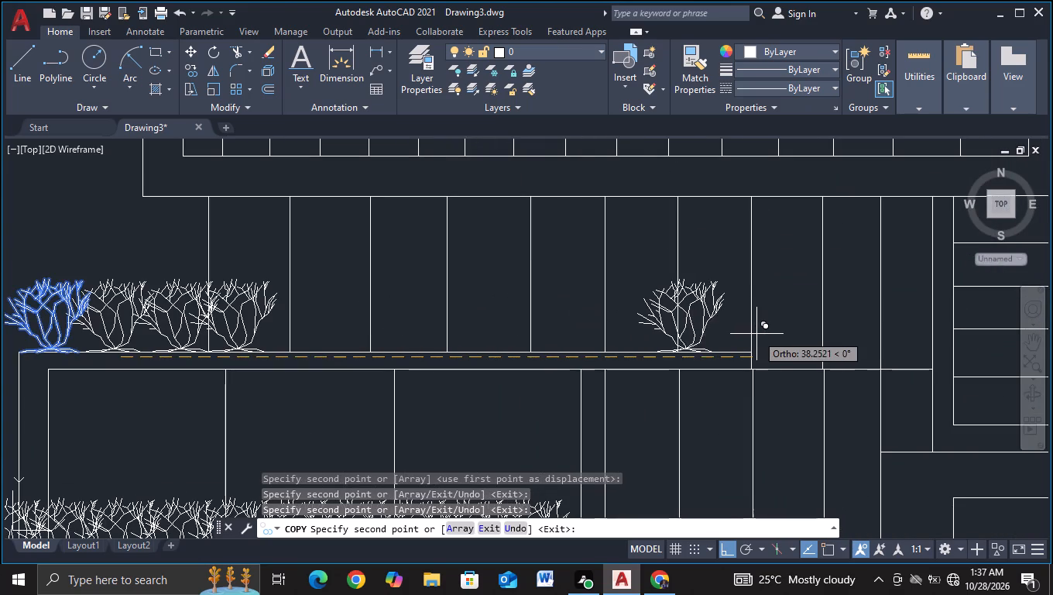
click(797, 334)
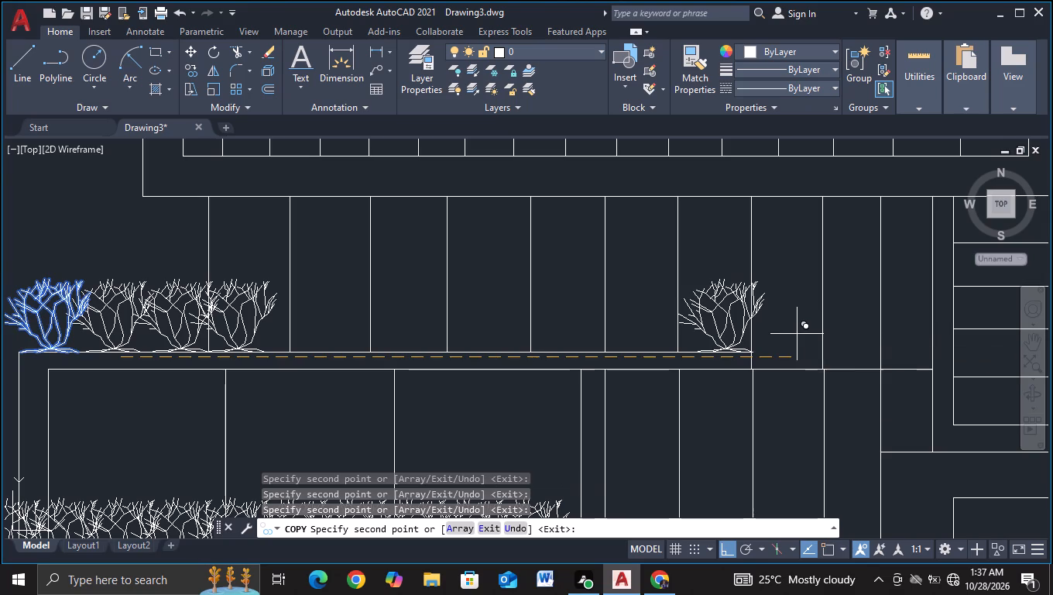
click(739, 338)
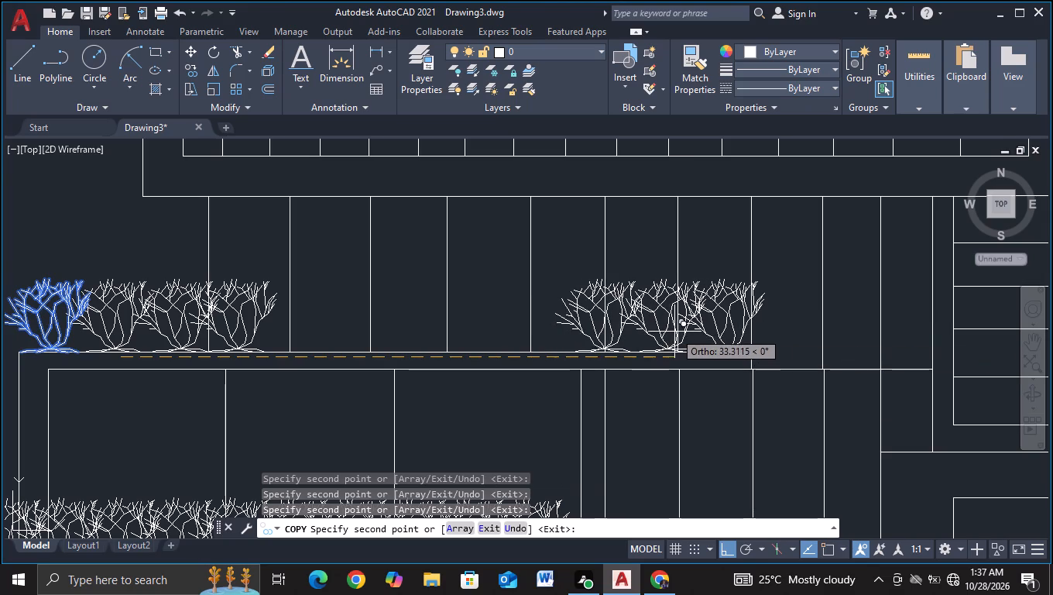
click(684, 331)
key(Escape)
Copy the third and fourth shrubs of that terrace together, placing three pairs rightward about 7 units apart to fill the gap.
scroll(606, 330, down, 4)
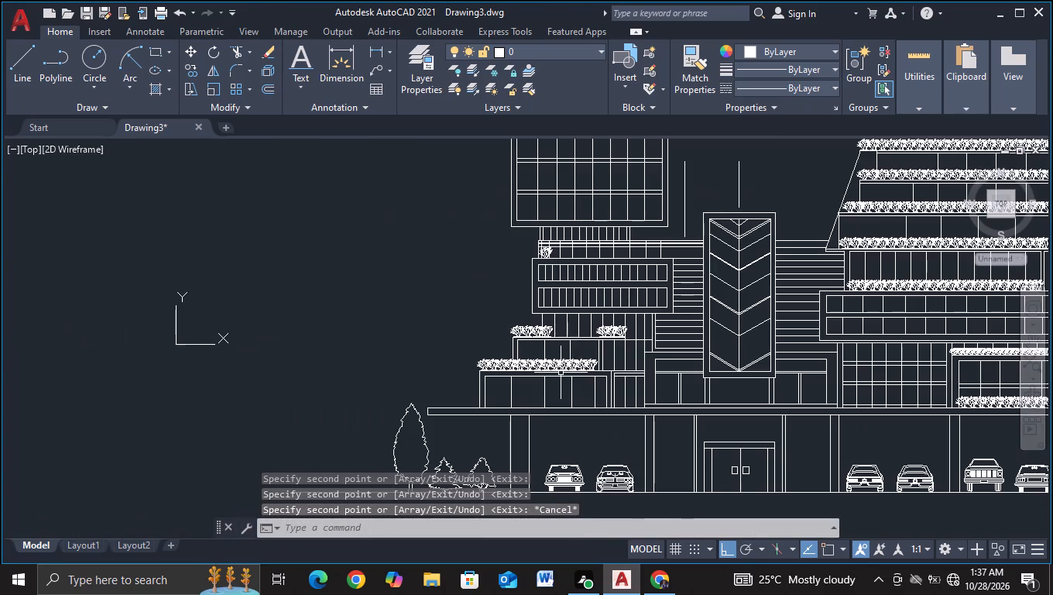
middle_drag(561, 373, 570, 286)
middle_drag(568, 263, 532, 376)
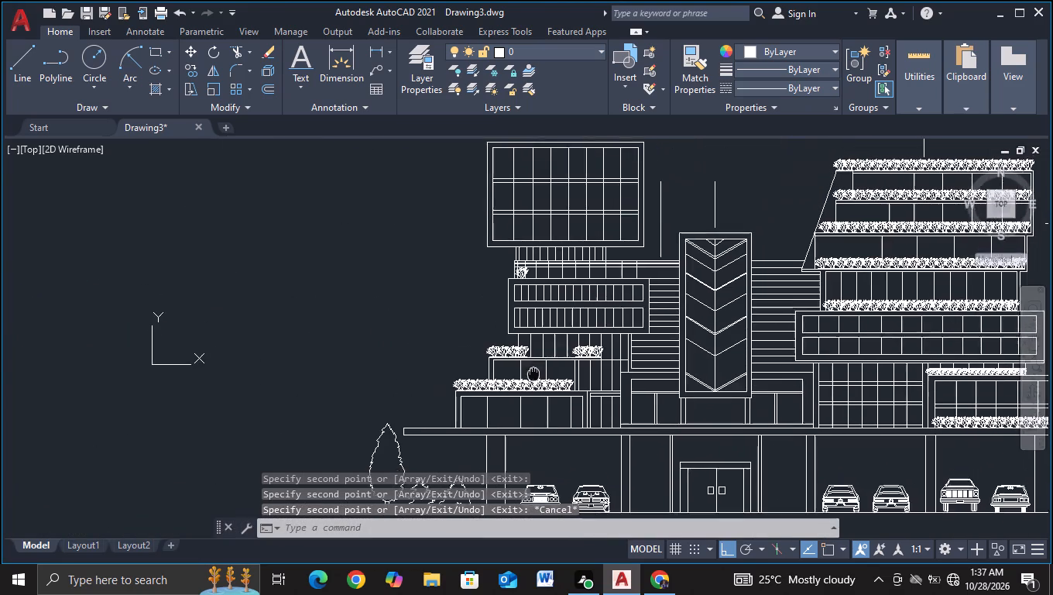
middle_drag(532, 376, 531, 378)
scroll(505, 359, up, 2)
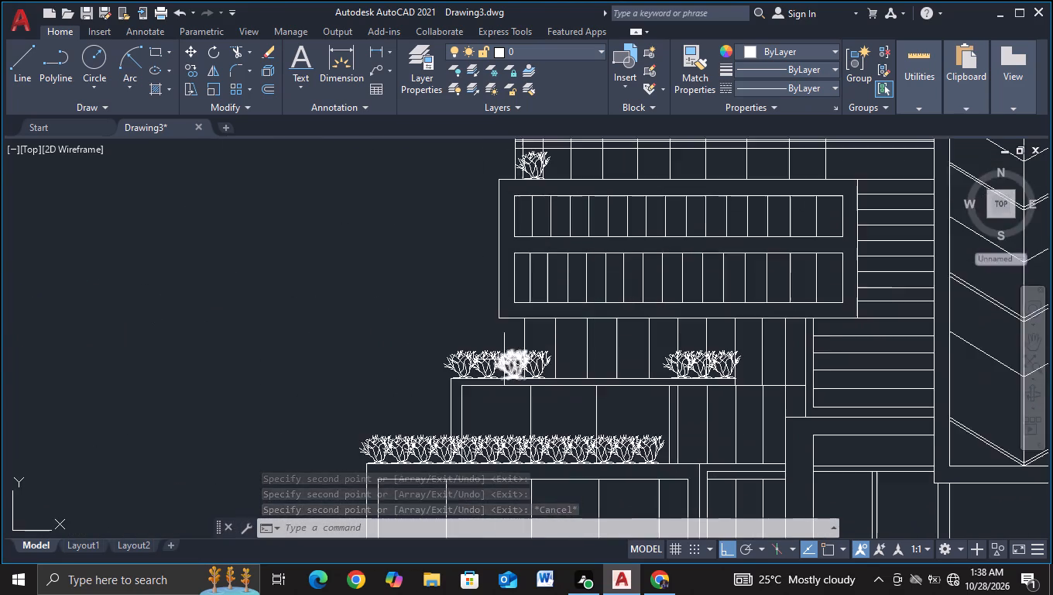
scroll(506, 360, up, 2)
click(554, 360)
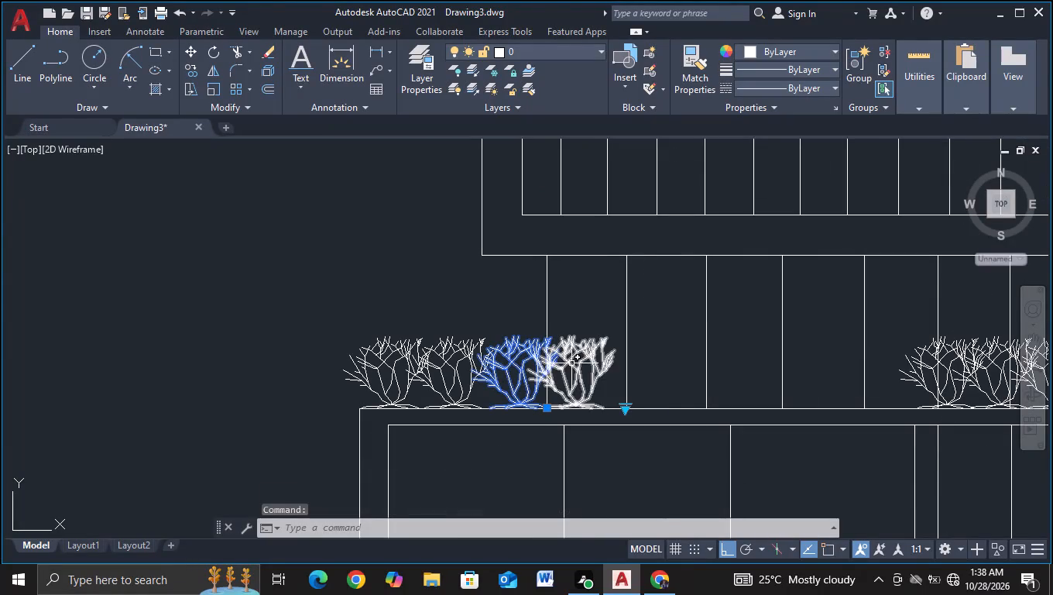
click(571, 363)
key(c)
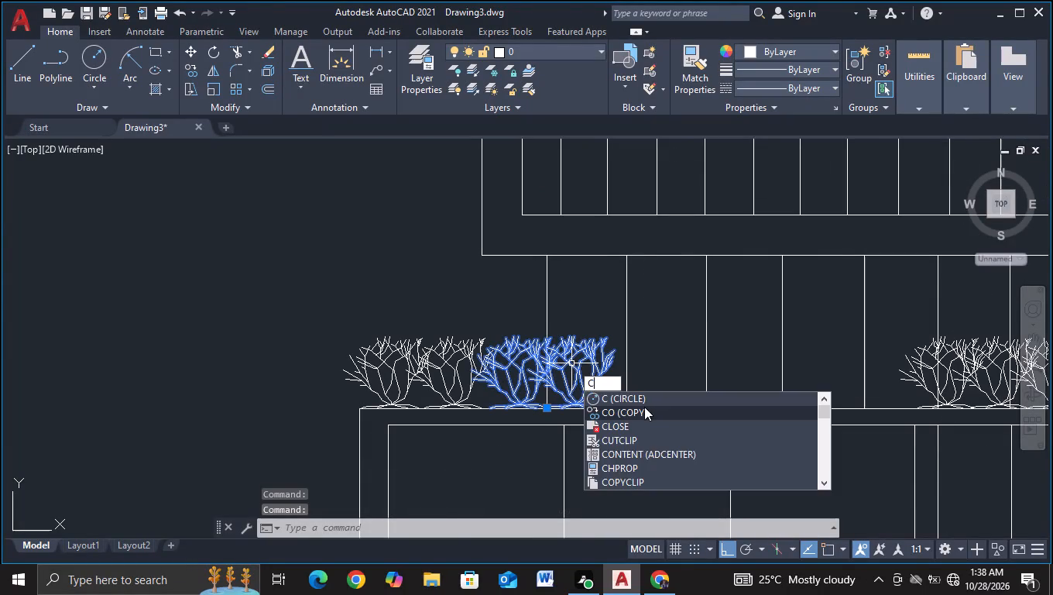
double_click(644, 407)
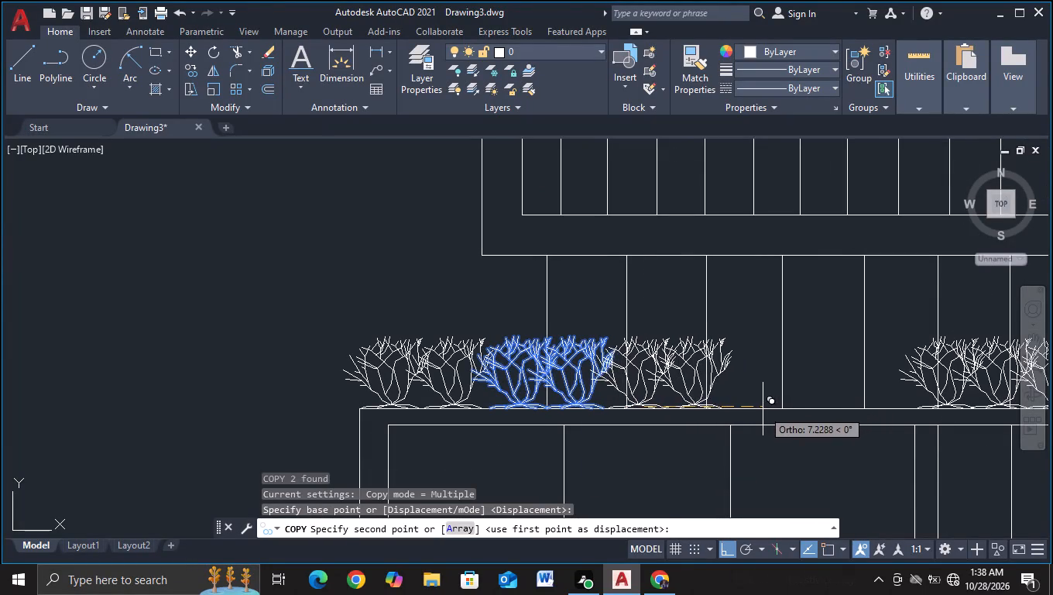
click(760, 411)
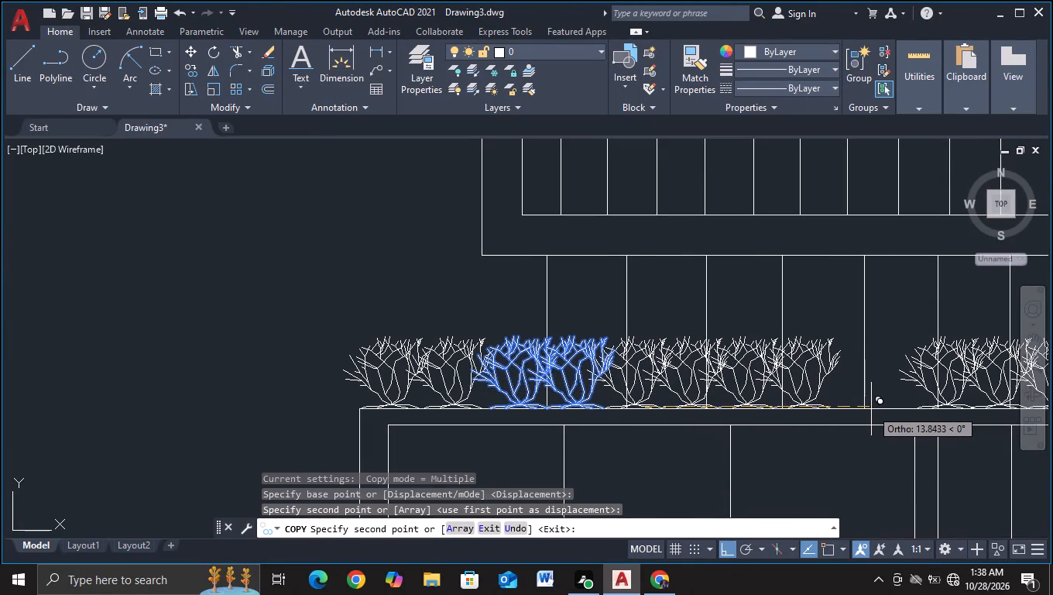
click(871, 409)
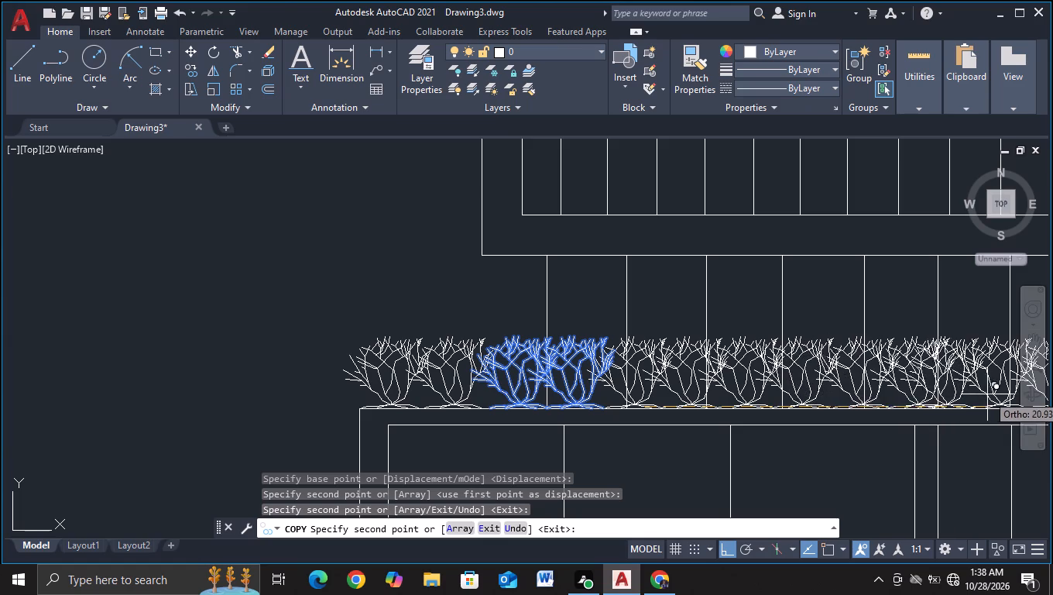
click(976, 396)
key(Escape)
Copy the shrub on the roof ledge above the left two-row window block, placing one copy leftward and three rightward about 3.7 units apart.
scroll(694, 380, down, 3)
middle_drag(693, 381, 559, 516)
scroll(521, 393, up, 2)
click(531, 389)
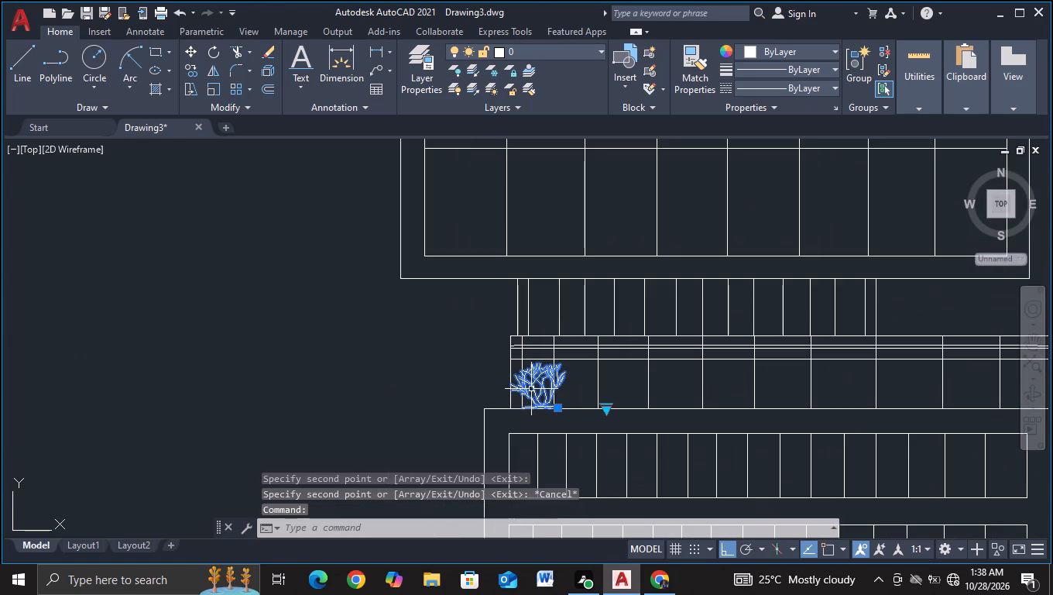
key(c)
double_click(588, 439)
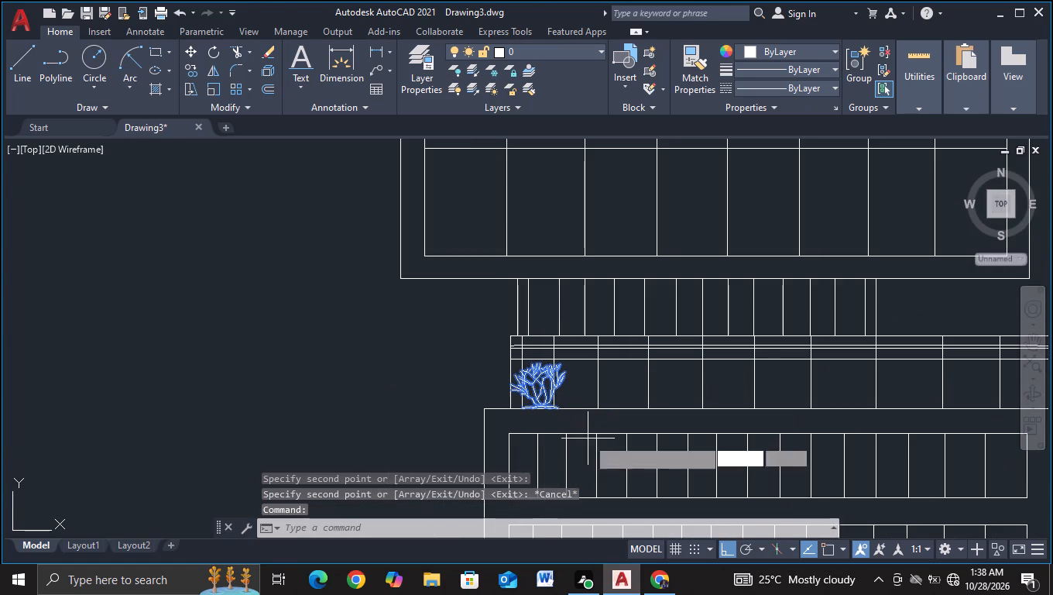
click(551, 425)
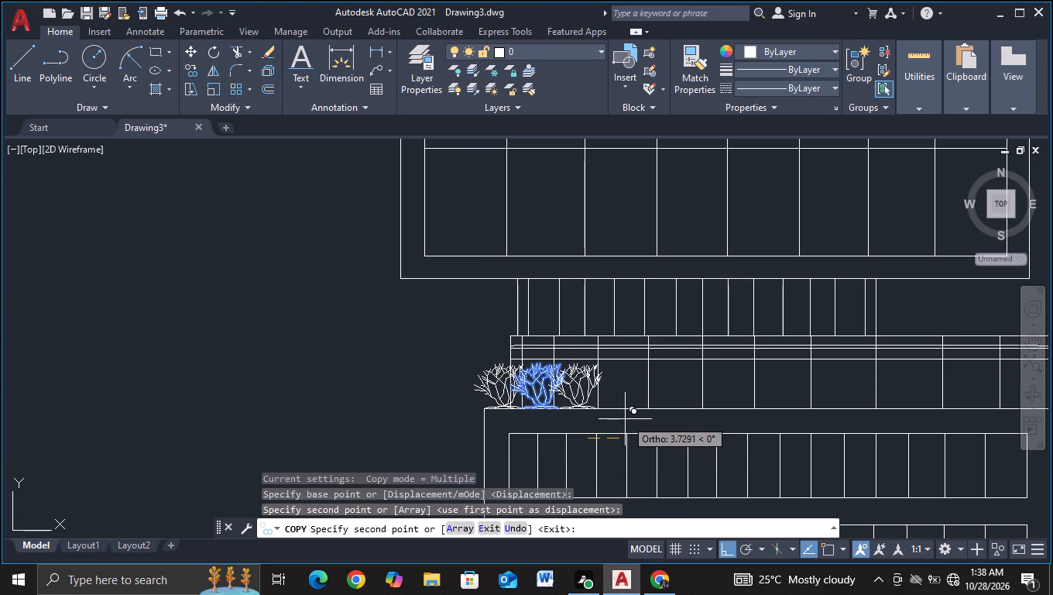
click(624, 419)
click(667, 425)
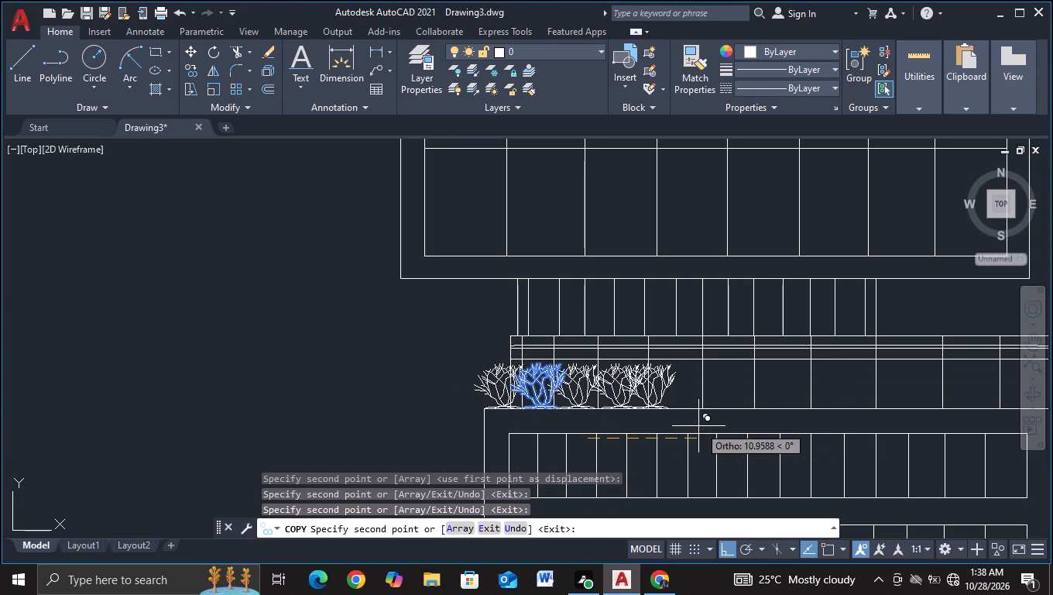
click(703, 425)
Place four more shrub copies at the right end of that roof ledge, working leftward from the edge, and end the copying.
middle_drag(700, 425, 165, 409)
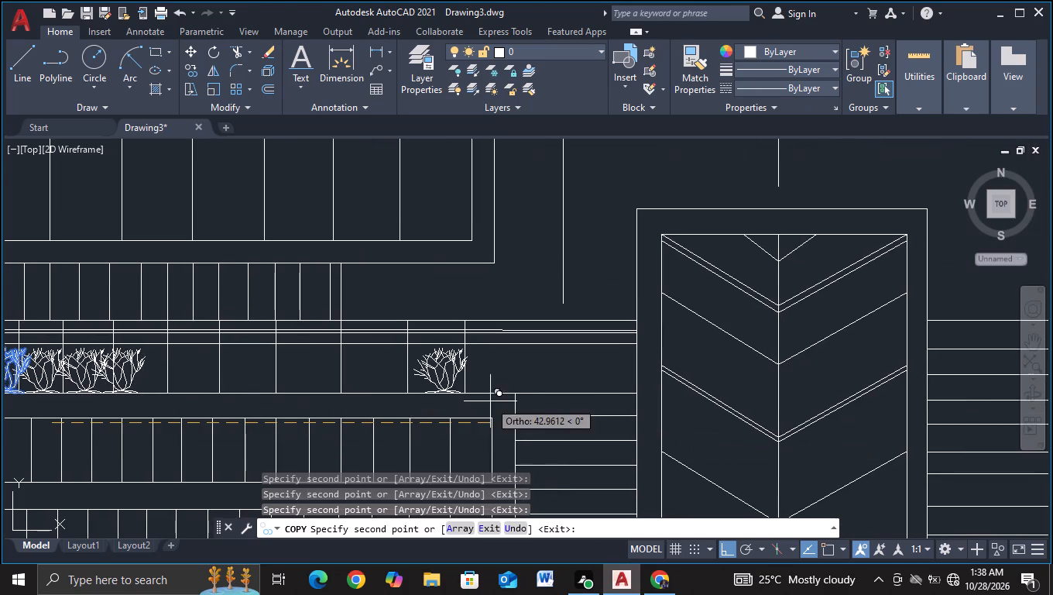
click(539, 398)
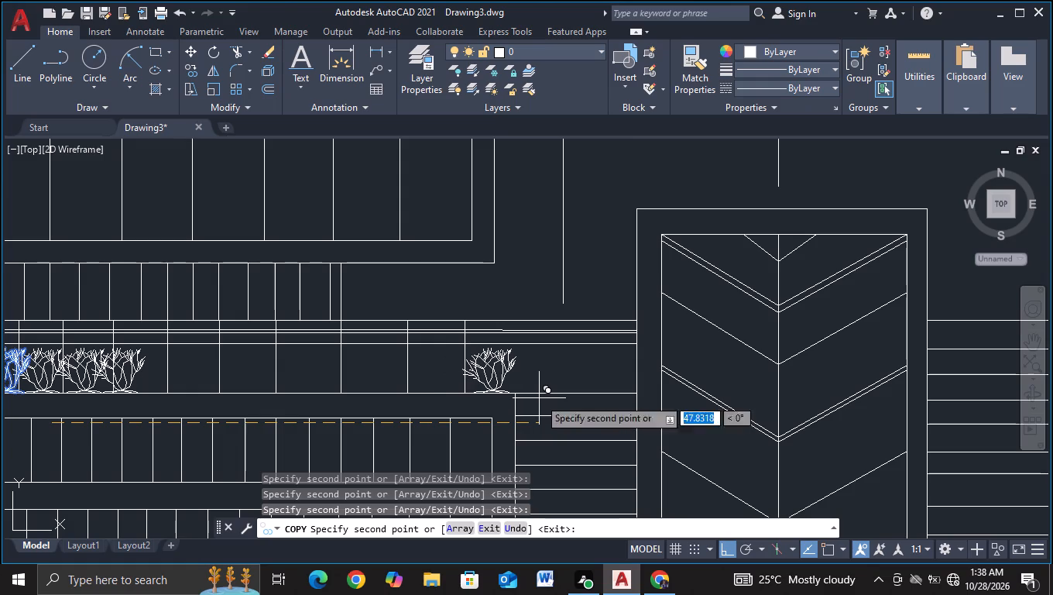
click(502, 404)
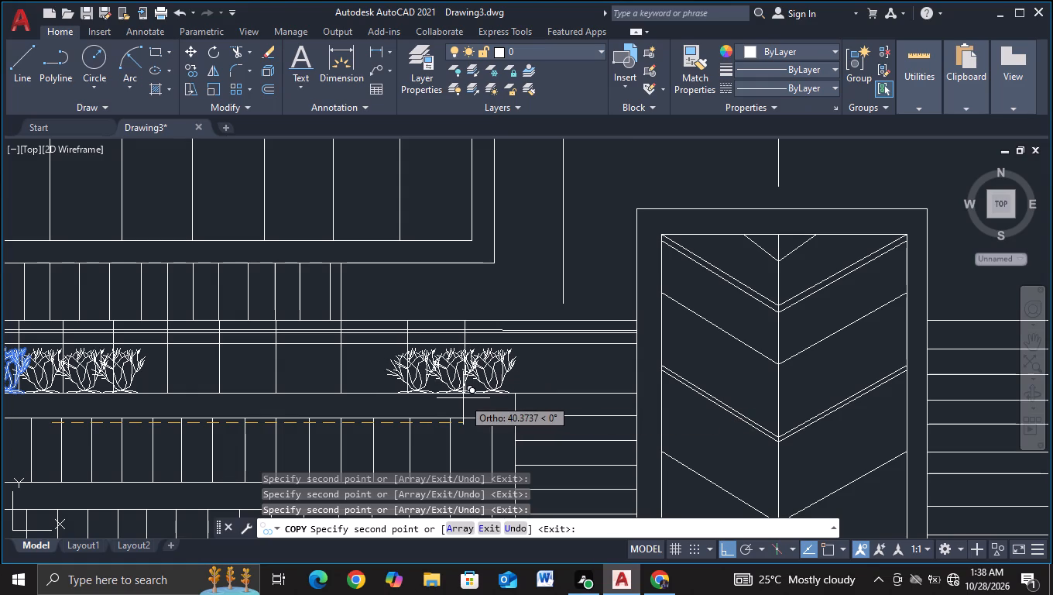
click(464, 398)
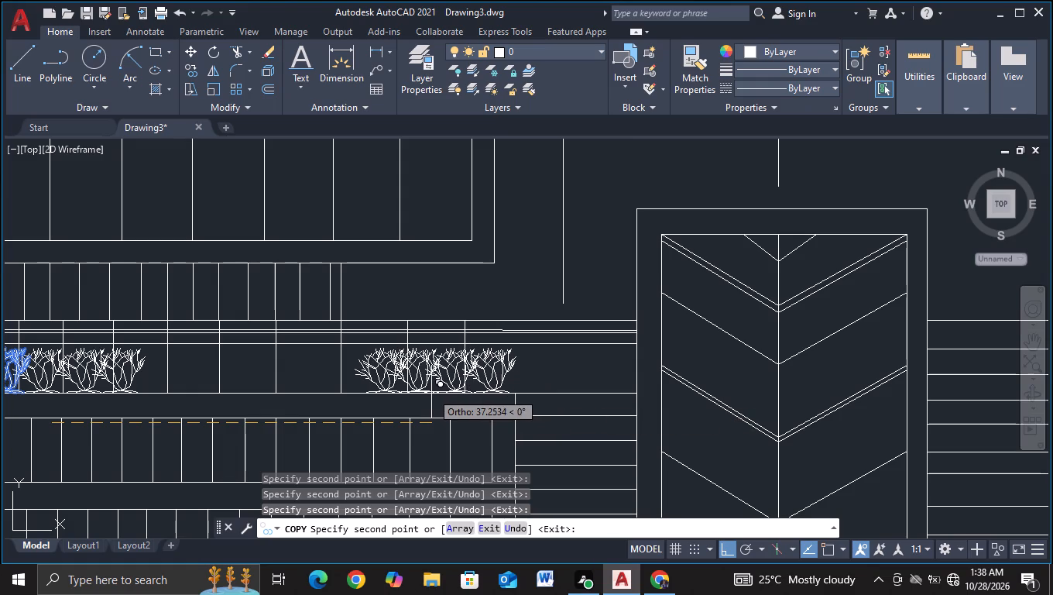
click(431, 392)
key(Escape)
Trim the vertical wall lines running through the five shrubs at the ledge's left end, using two fence passes across the group.
scroll(431, 392, down, 2)
middle_drag(424, 404, 485, 297)
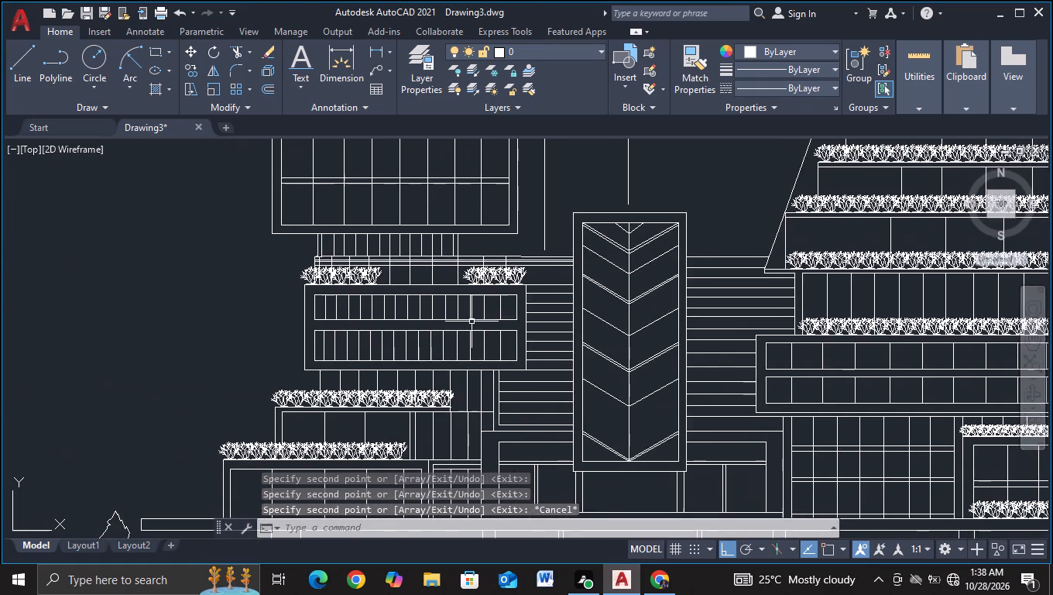
scroll(455, 363, down, 1)
middle_drag(322, 376, 315, 318)
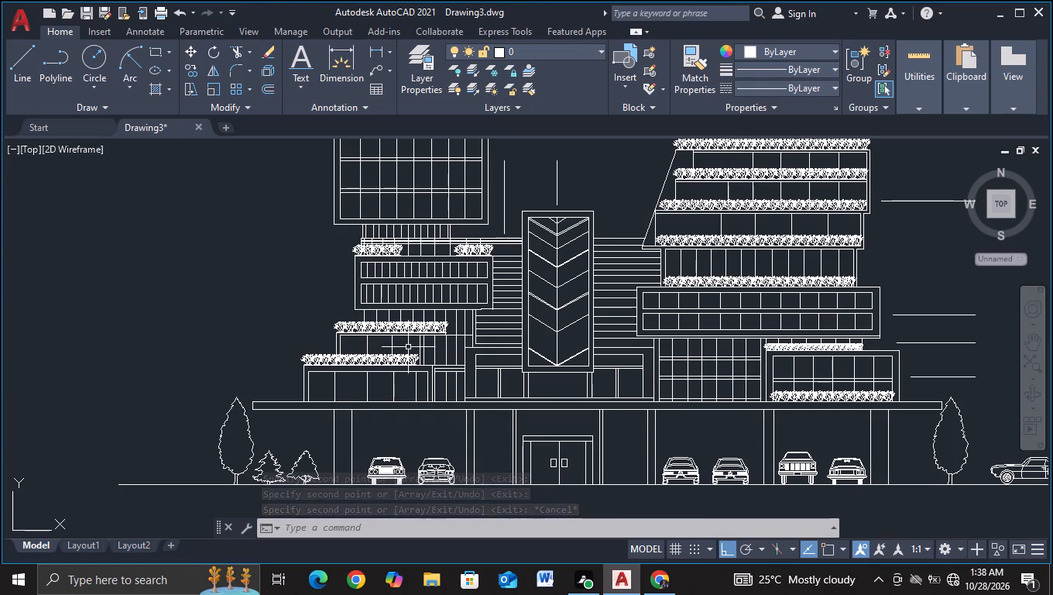
click(228, 50)
scroll(317, 198, up, 2)
scroll(302, 305, up, 1)
middle_drag(307, 330, 124, 337)
scroll(179, 352, up, 3)
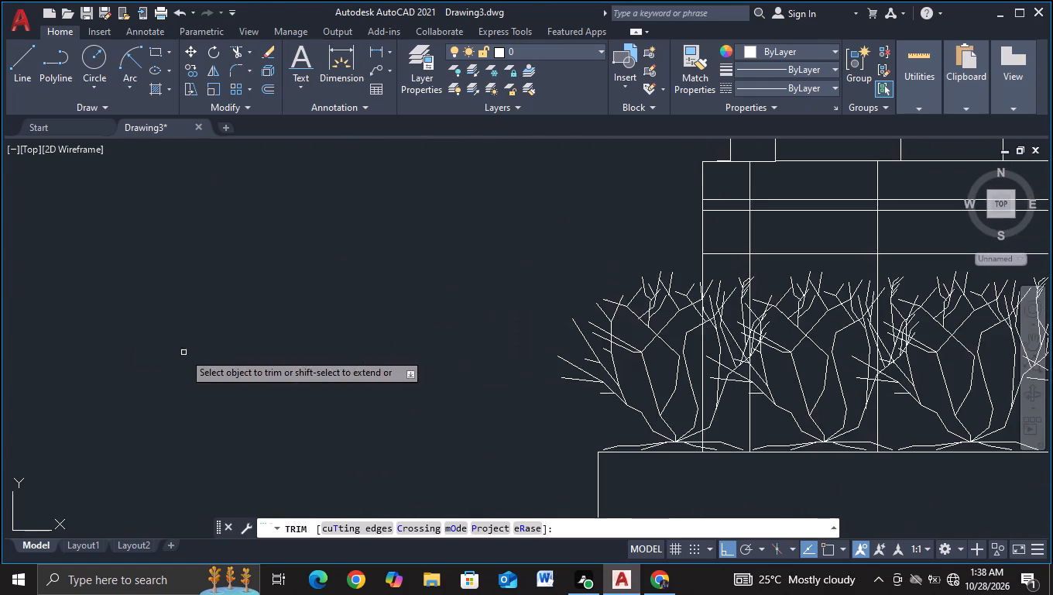
middle_drag(236, 380, 0, 331)
click(359, 301)
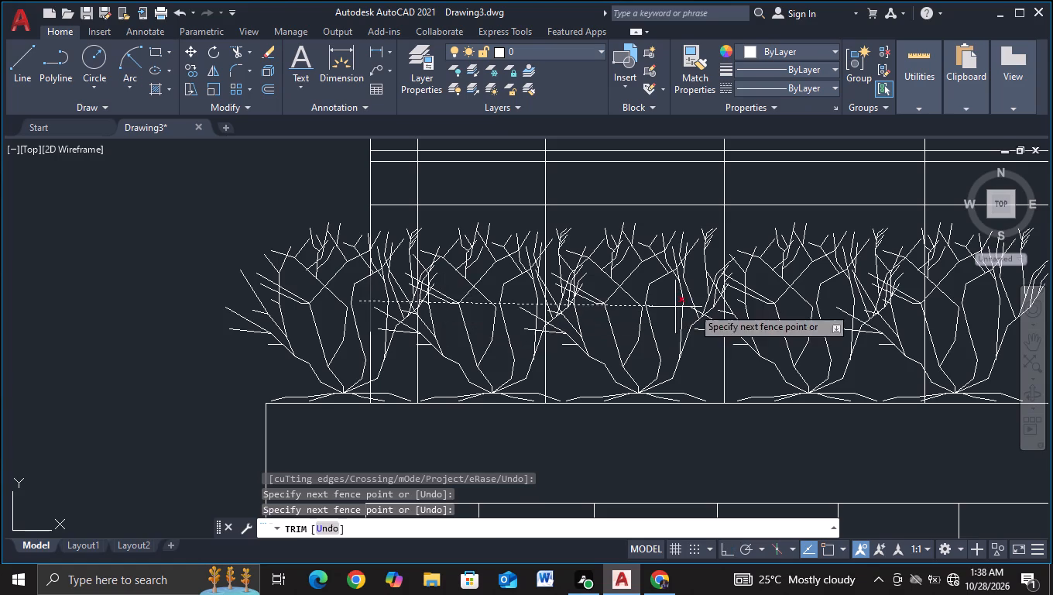
middle_drag(751, 304, 385, 325)
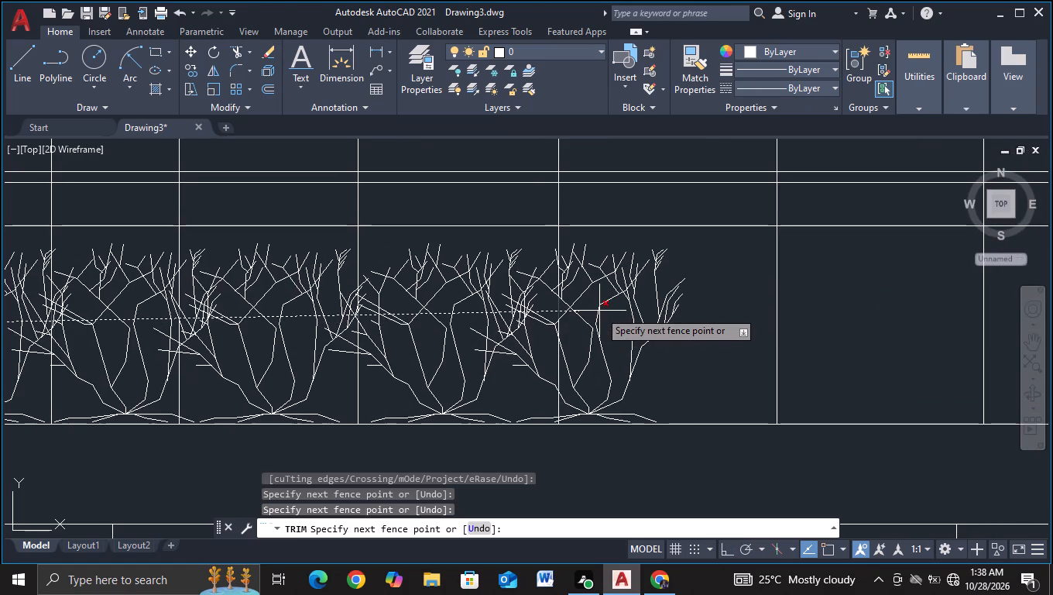
click(600, 315)
click(575, 337)
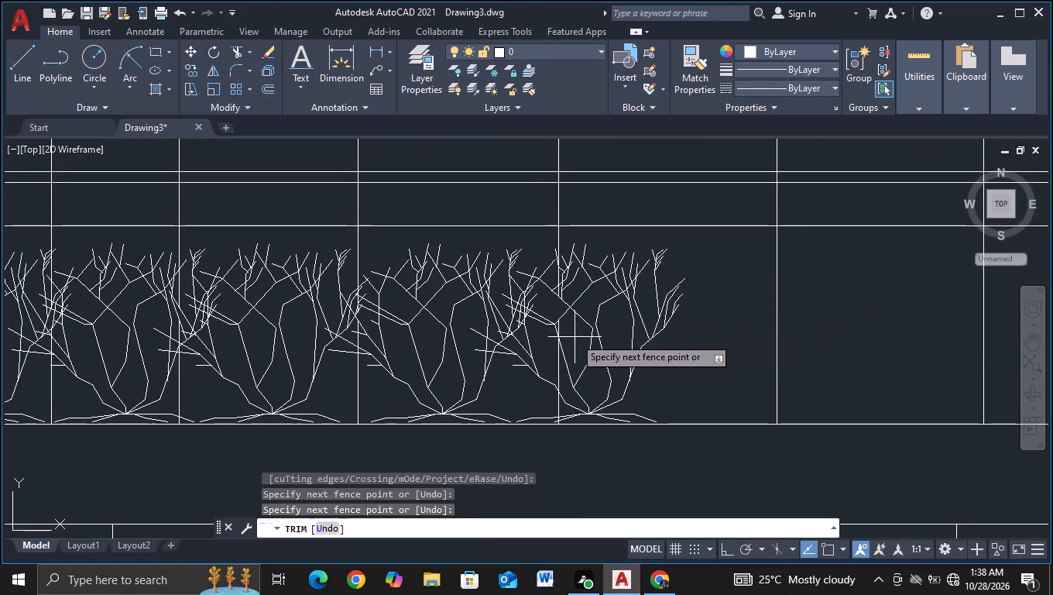
middle_drag(325, 325, 578, 323)
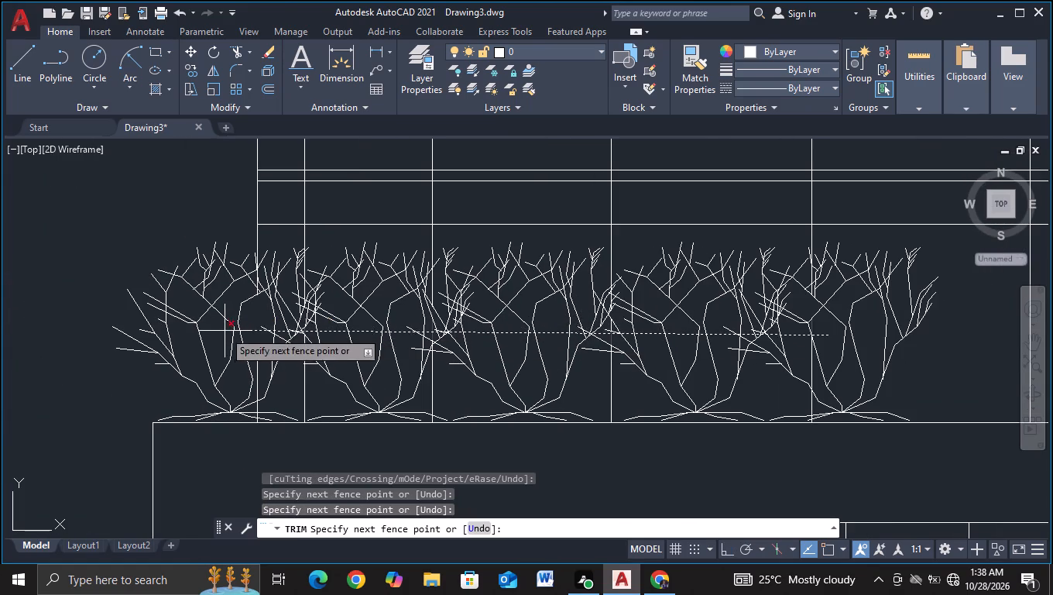
click(215, 343)
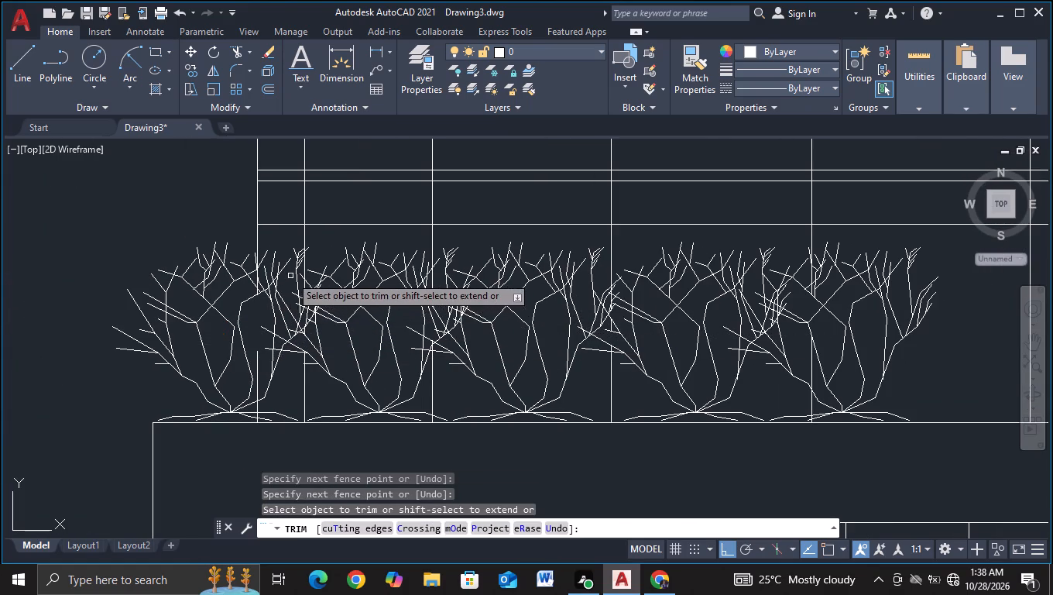
Trim the remaining vertical line segments in the same five shrubs, including the upper and lower parts crossing the fifth shrub.
click(284, 277)
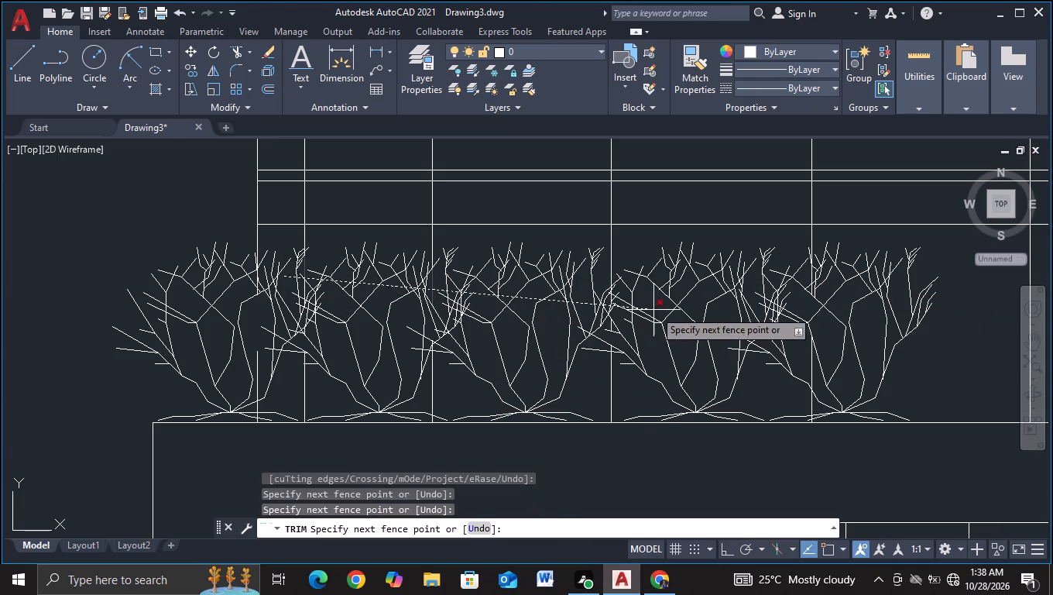
click(700, 301)
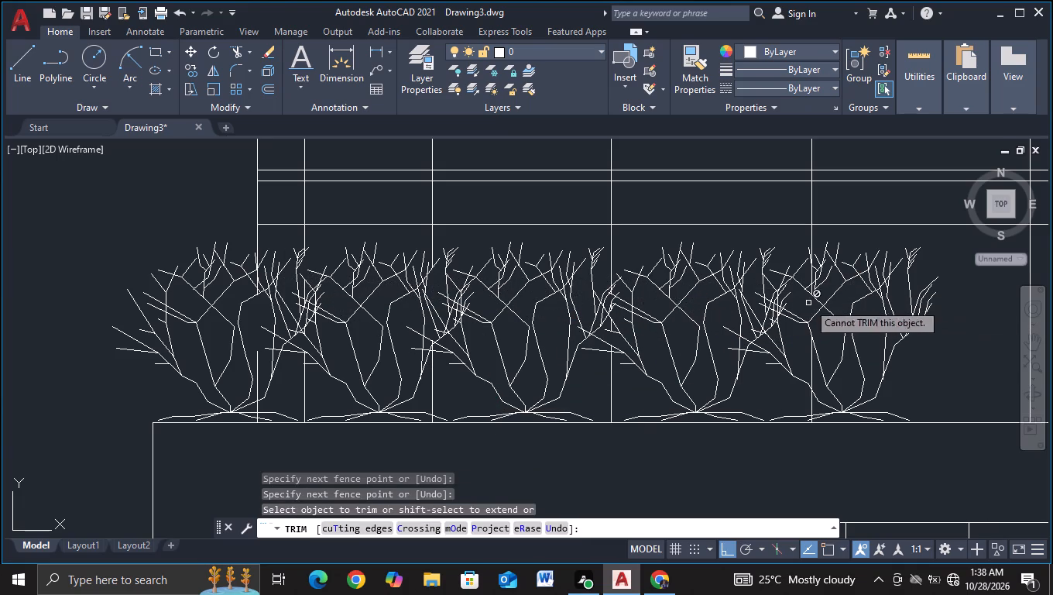
click(824, 289)
click(802, 293)
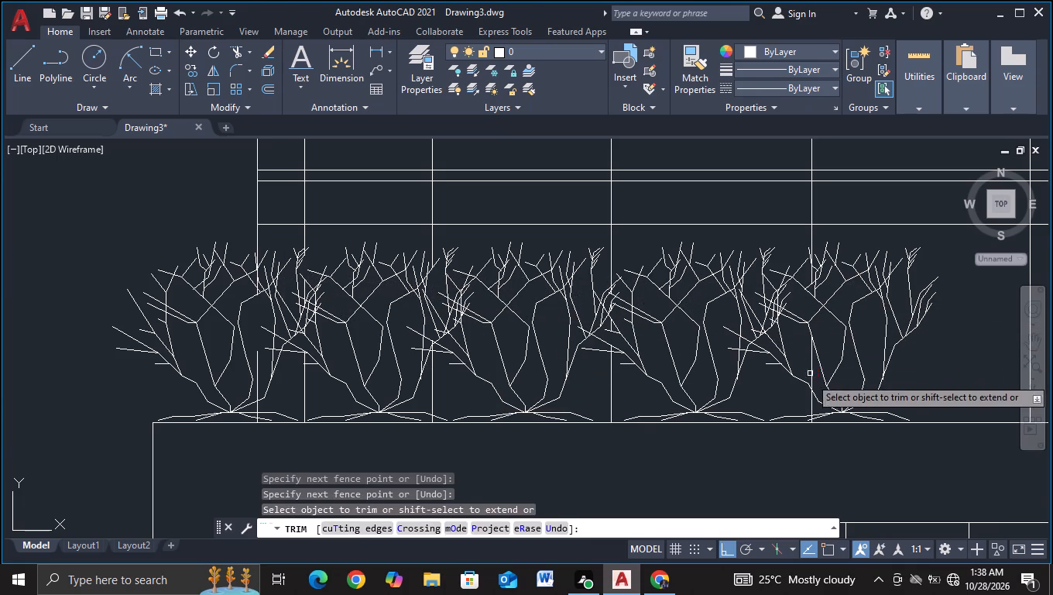
click(820, 375)
click(807, 361)
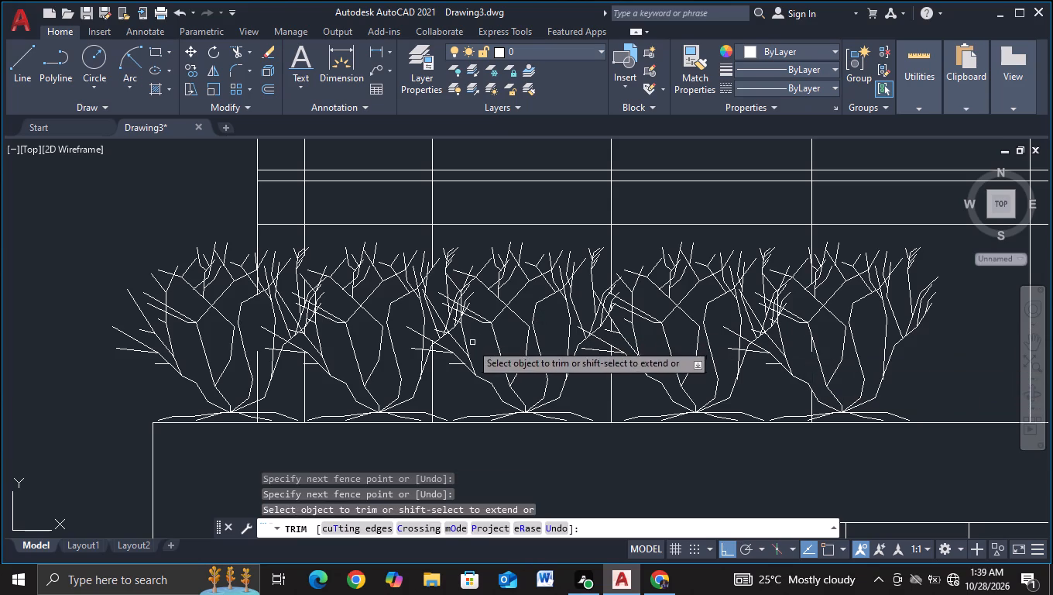
Trim the two vertical wall lines running through the four shrubs at the roof ledge's right end and end the trimming.
middle_drag(400, 308, 364, 335)
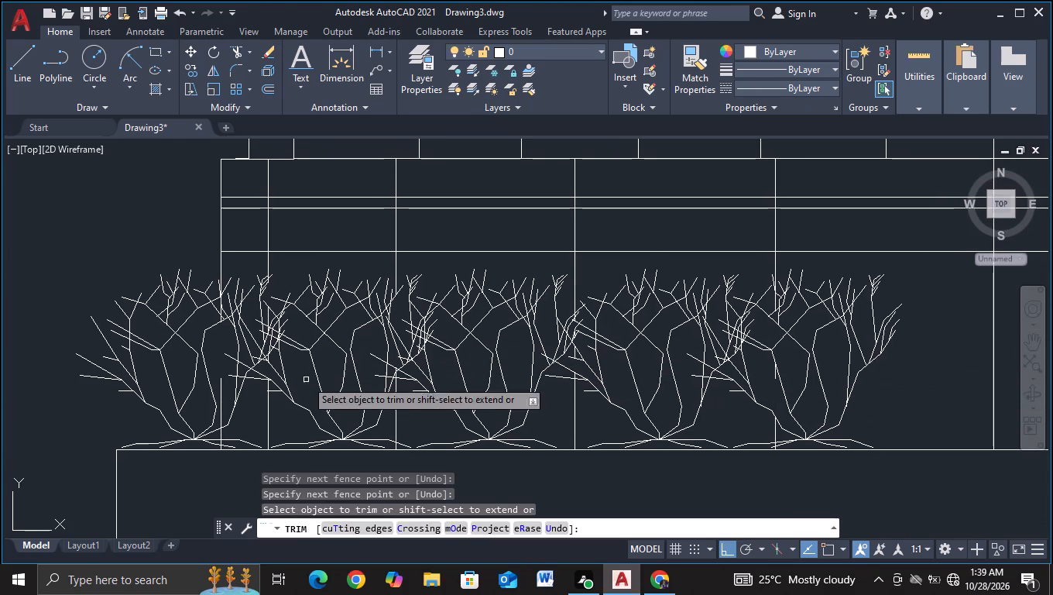
scroll(346, 379, down, 1)
scroll(545, 380, down, 1)
middle_drag(545, 380, 242, 419)
middle_drag(756, 418, 400, 379)
scroll(397, 379, up, 2)
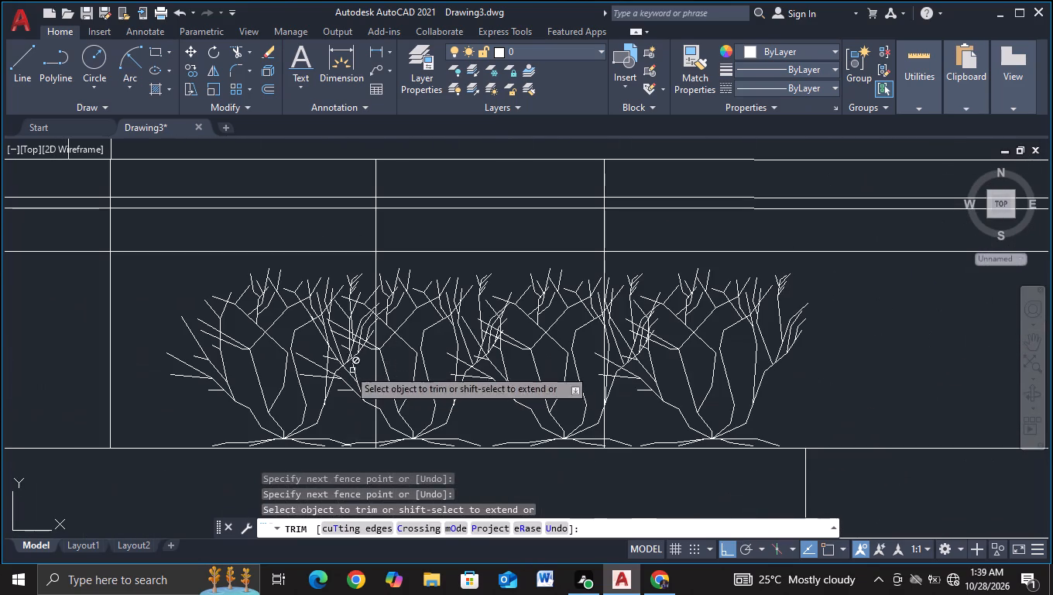
click(358, 363)
click(402, 359)
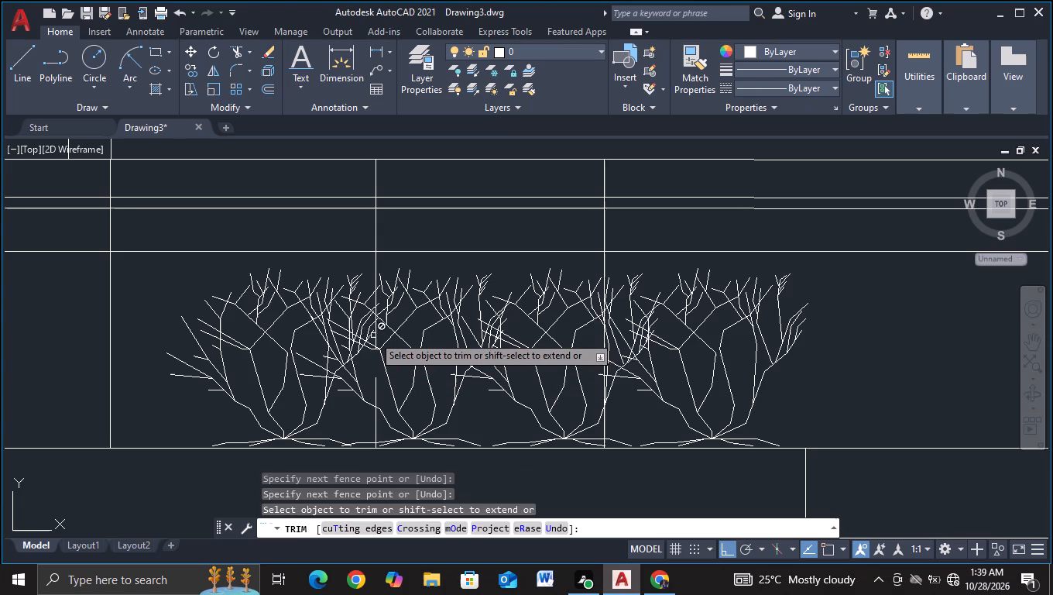
click(374, 335)
click(604, 343)
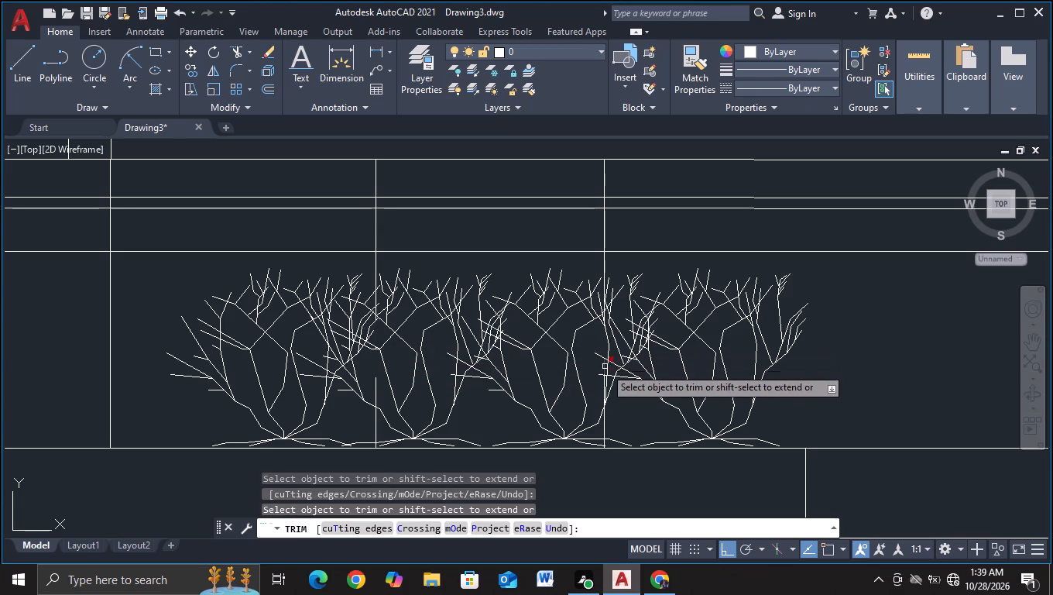
click(374, 300)
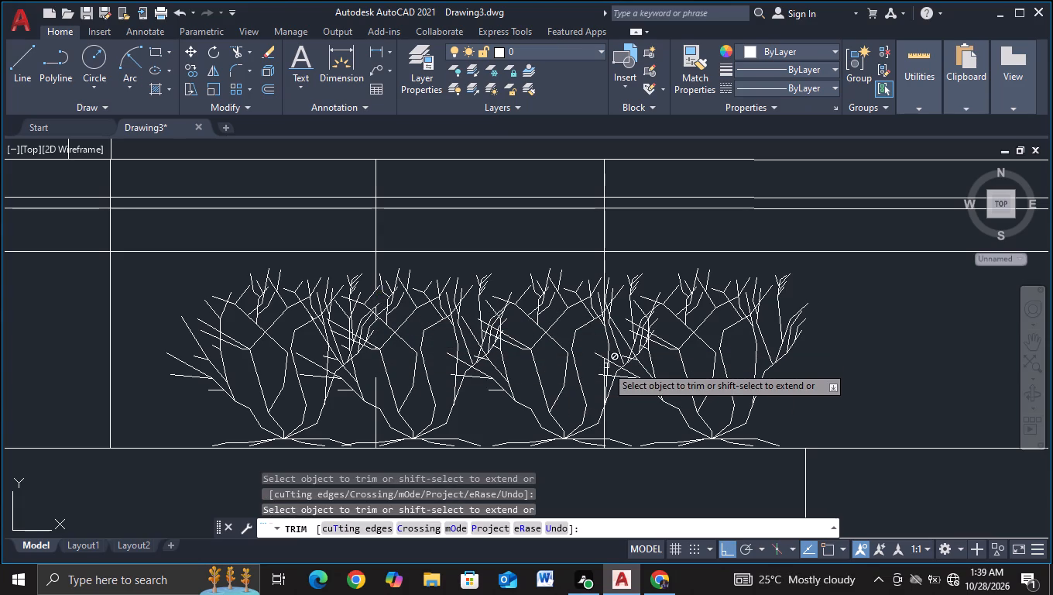
click(372, 381)
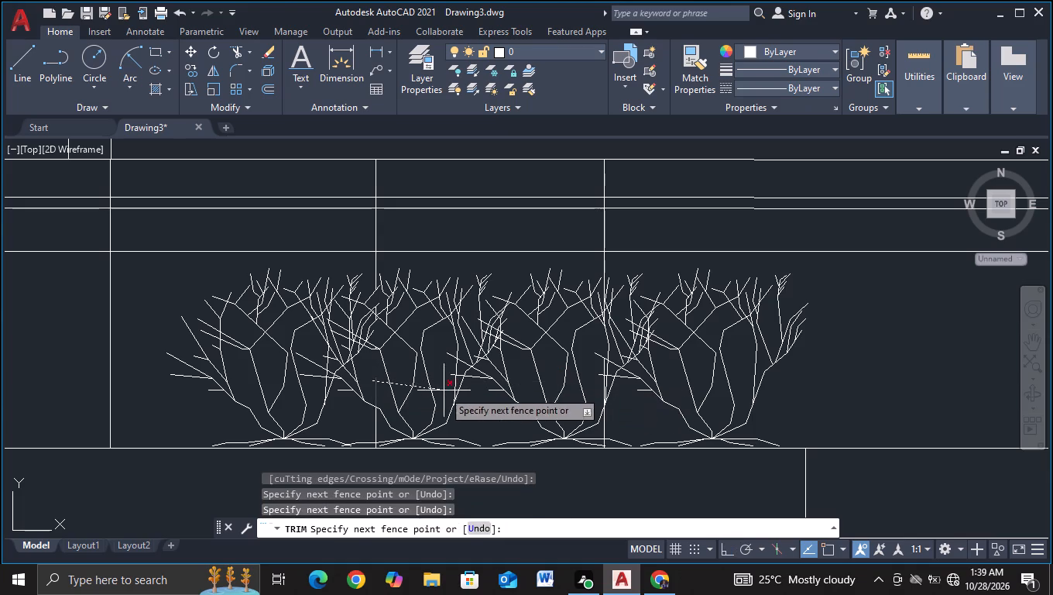
click(442, 386)
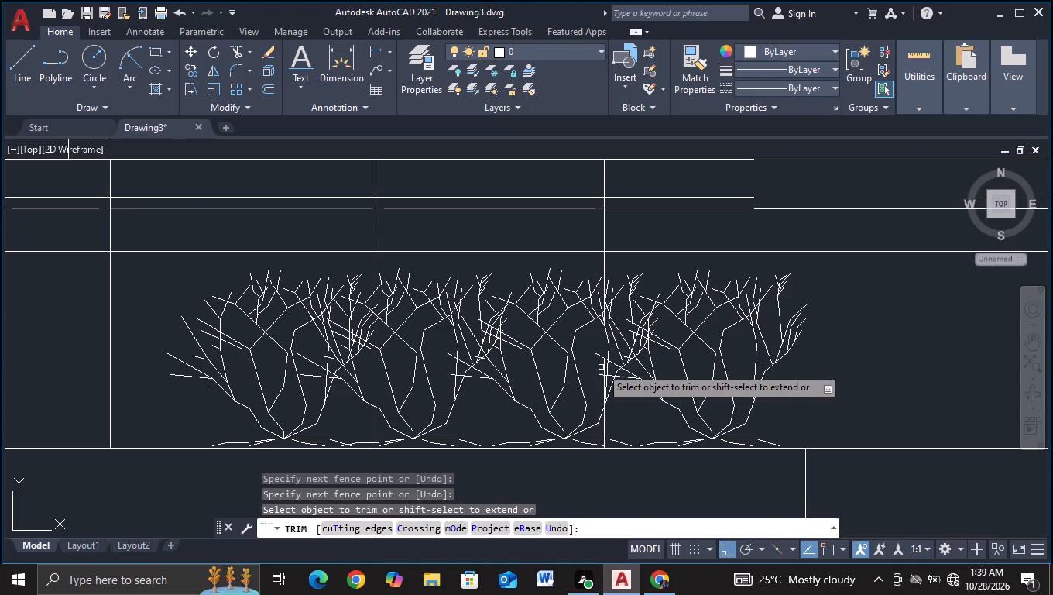
key(Escape)
Start trimming the shrub row directly below the left two-row window block, cutting the first vertical wall line inside the shrubs.
scroll(601, 367, down, 2)
middle_drag(600, 370, 320, 398)
scroll(471, 353, down, 2)
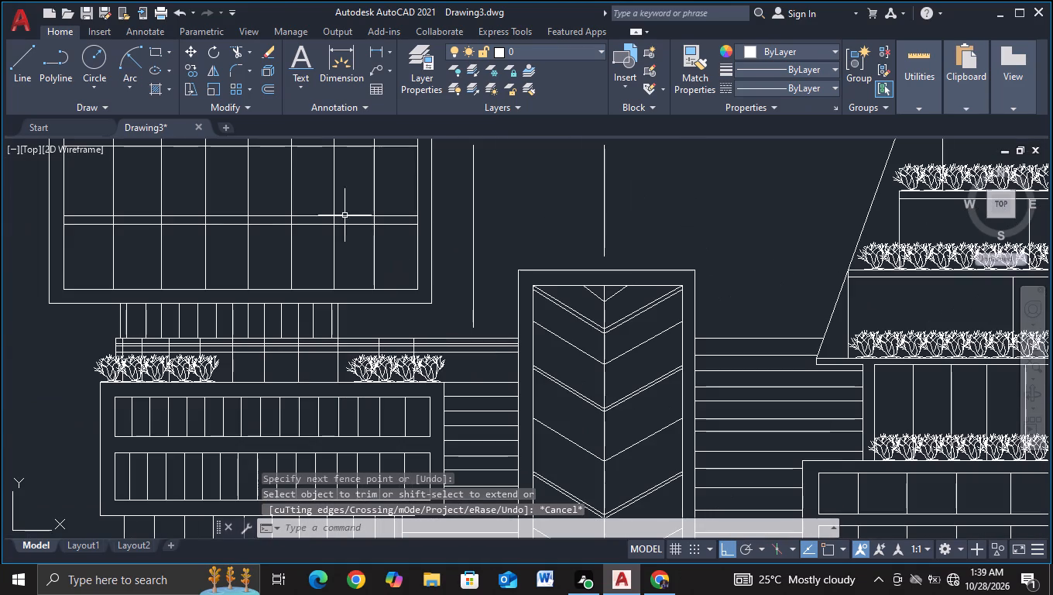
click(237, 48)
scroll(430, 315, down, 2)
middle_drag(414, 363, 438, 308)
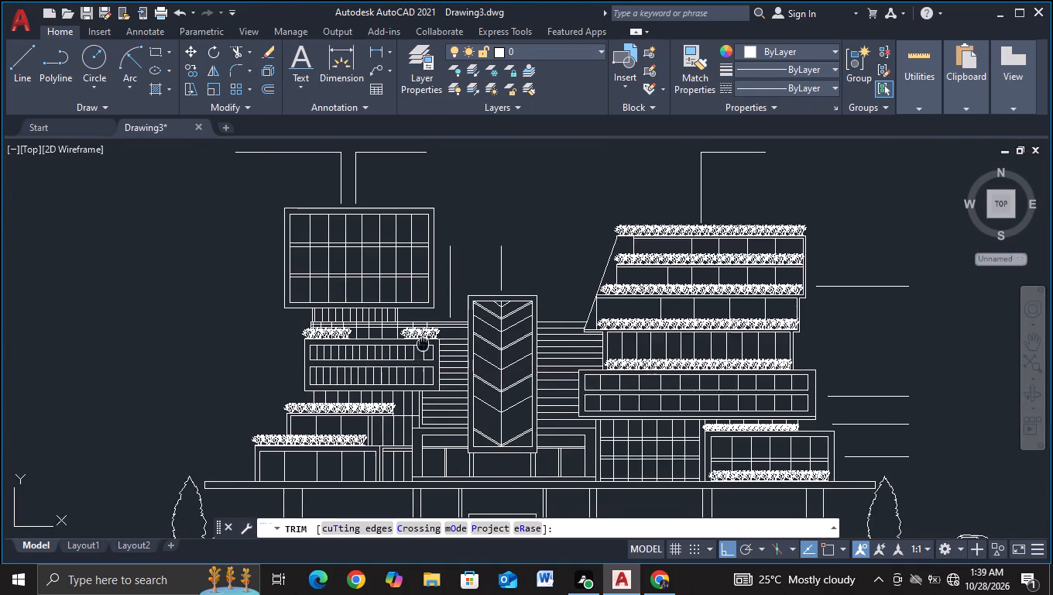
middle_drag(438, 308, 523, 191)
scroll(408, 253, up, 1)
middle_drag(471, 225, 468, 292)
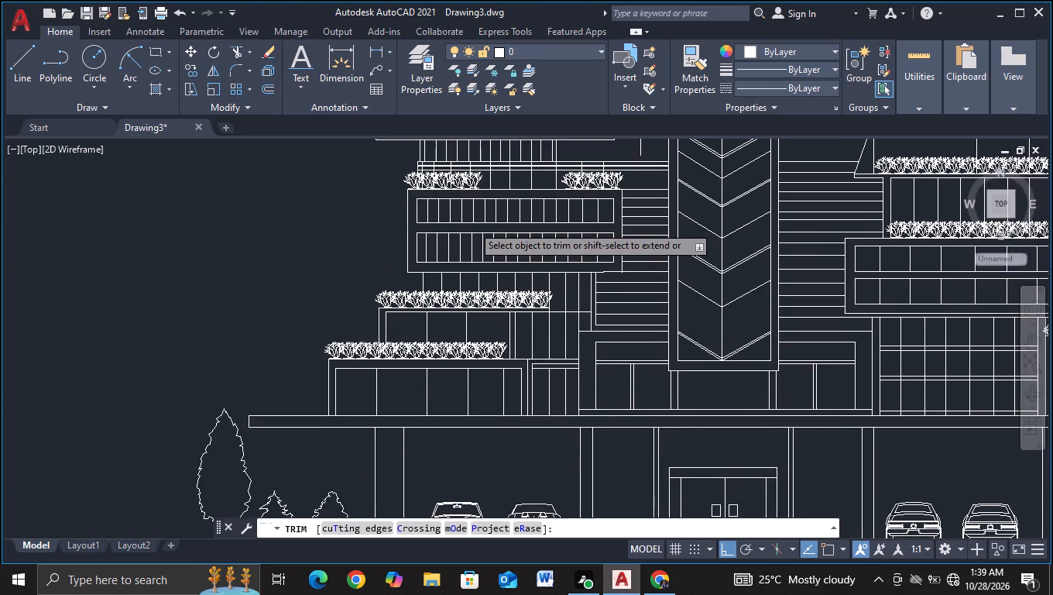
middle_drag(468, 292, 487, 249)
scroll(449, 268, up, 5)
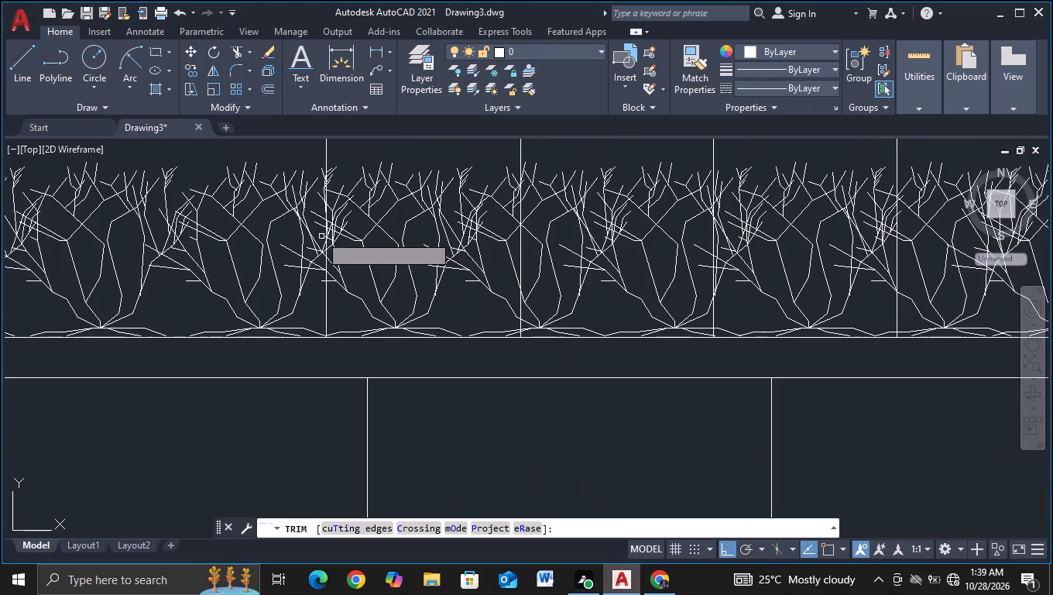
click(316, 230)
click(340, 225)
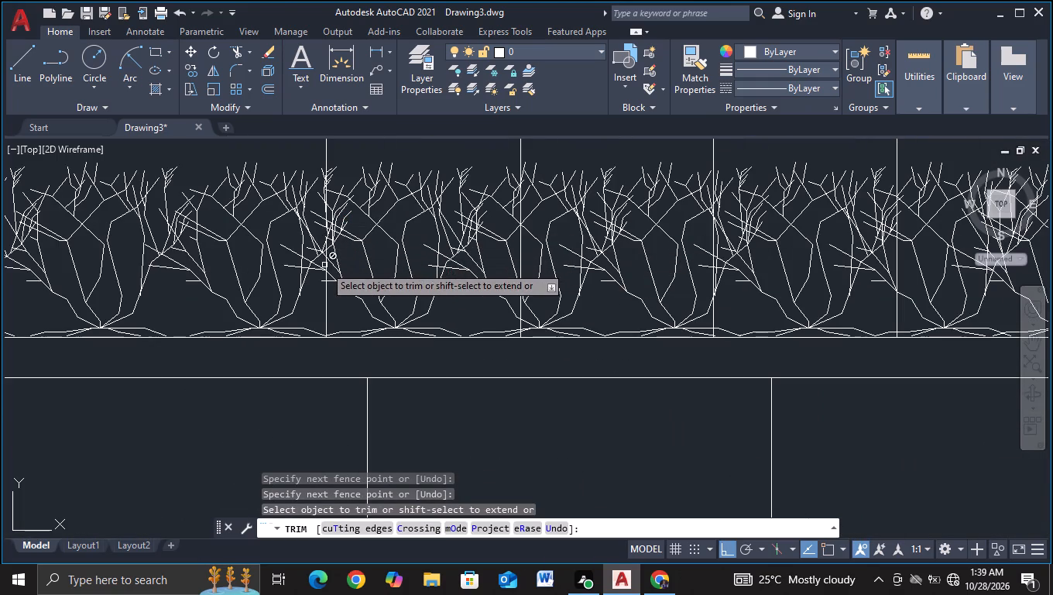
click(328, 267)
Trim the next three vertical wall lines to the right where they run through the same shrub row.
middle_drag(436, 269, 283, 335)
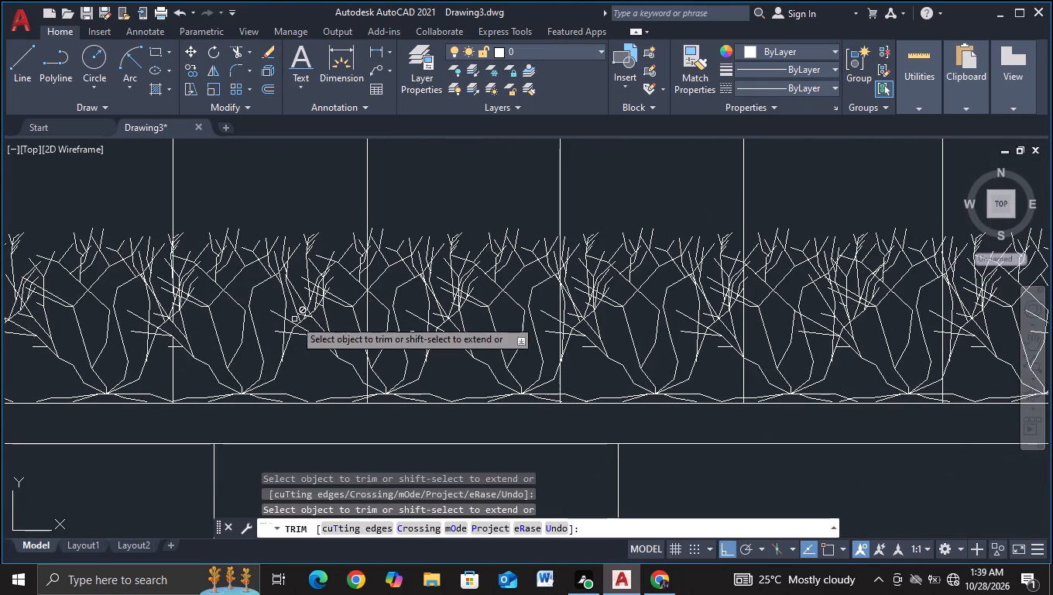
click(362, 311)
click(373, 311)
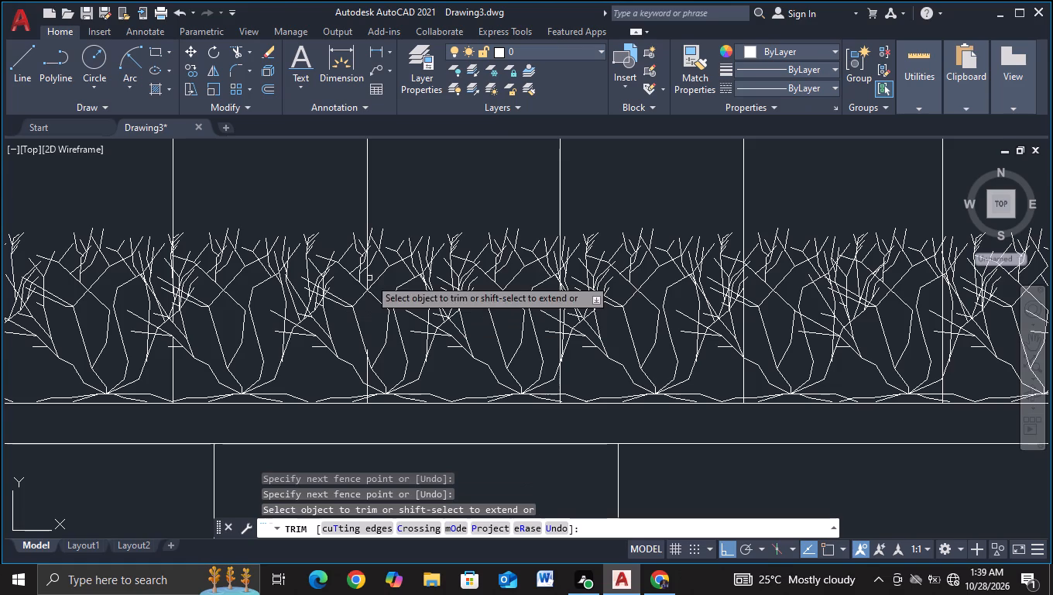
click(368, 278)
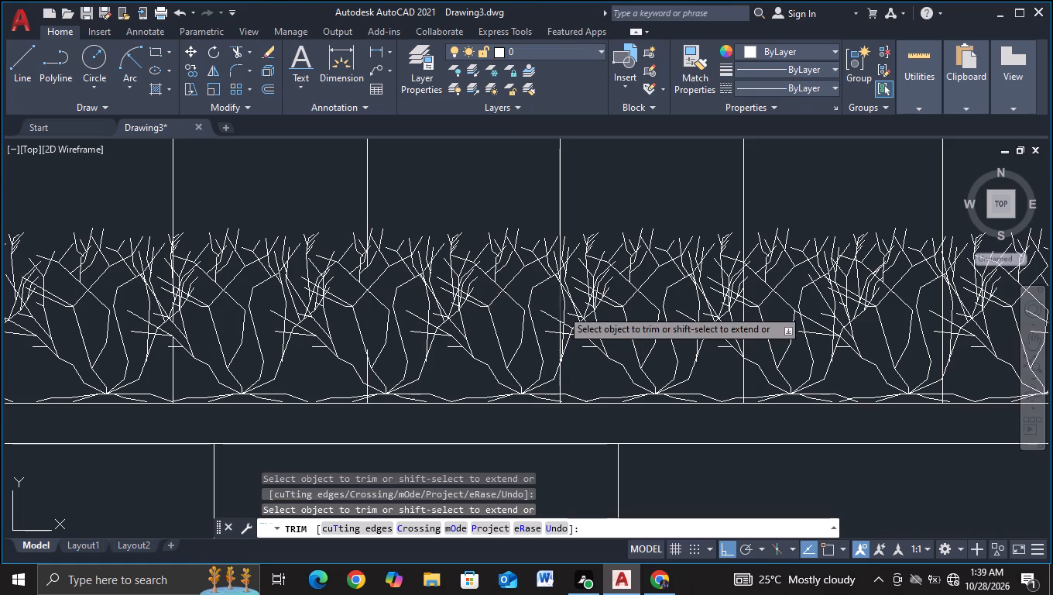
click(561, 309)
click(557, 341)
middle_drag(556, 338, 369, 382)
click(556, 364)
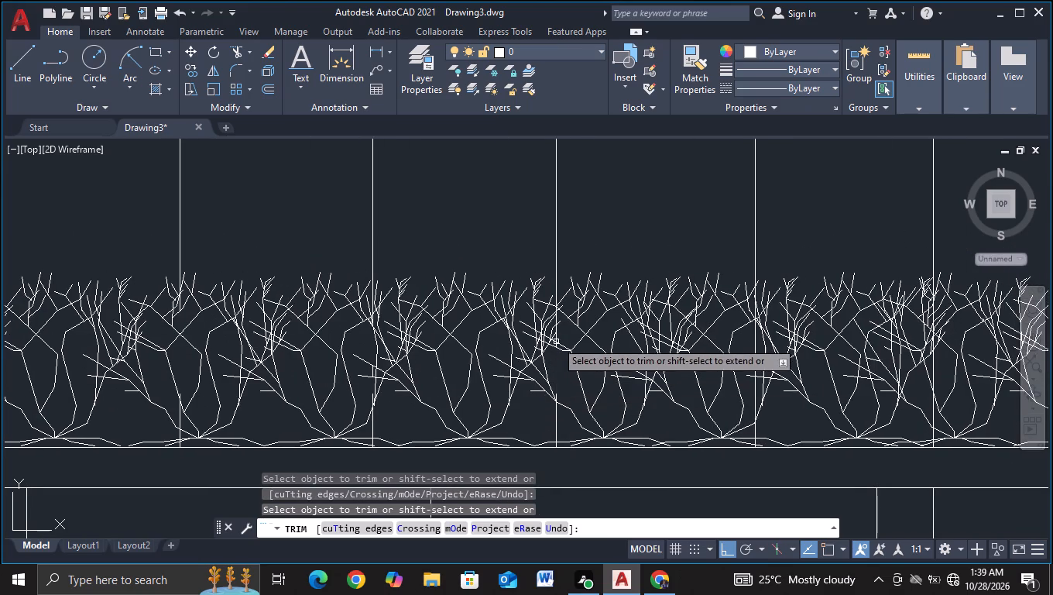
click(557, 335)
Trim the following three vertical wall lines through the shrubs toward the right end of that row.
middle_drag(557, 348, 187, 364)
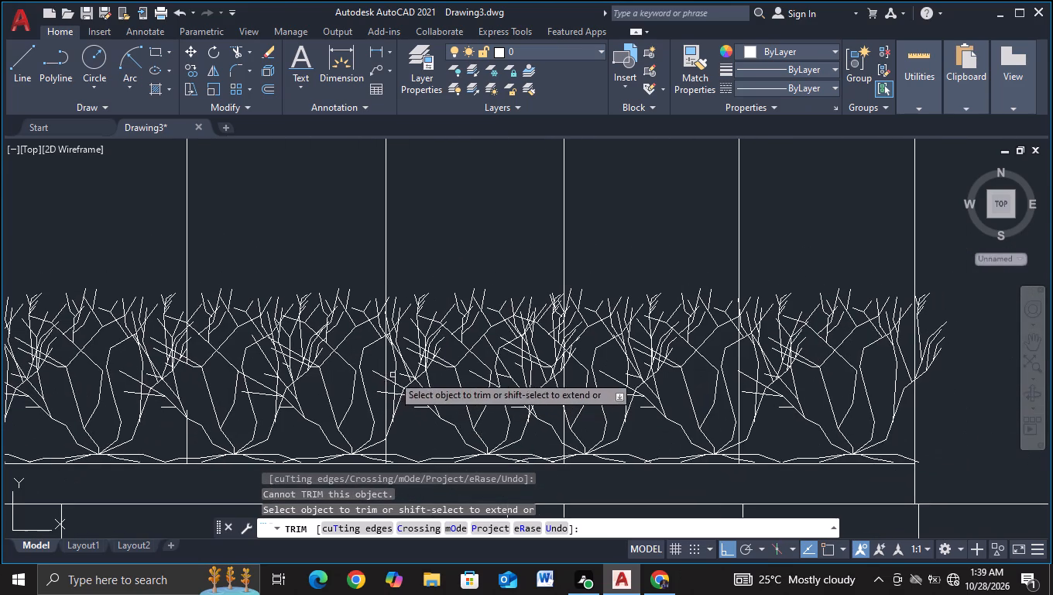
click(388, 366)
click(382, 409)
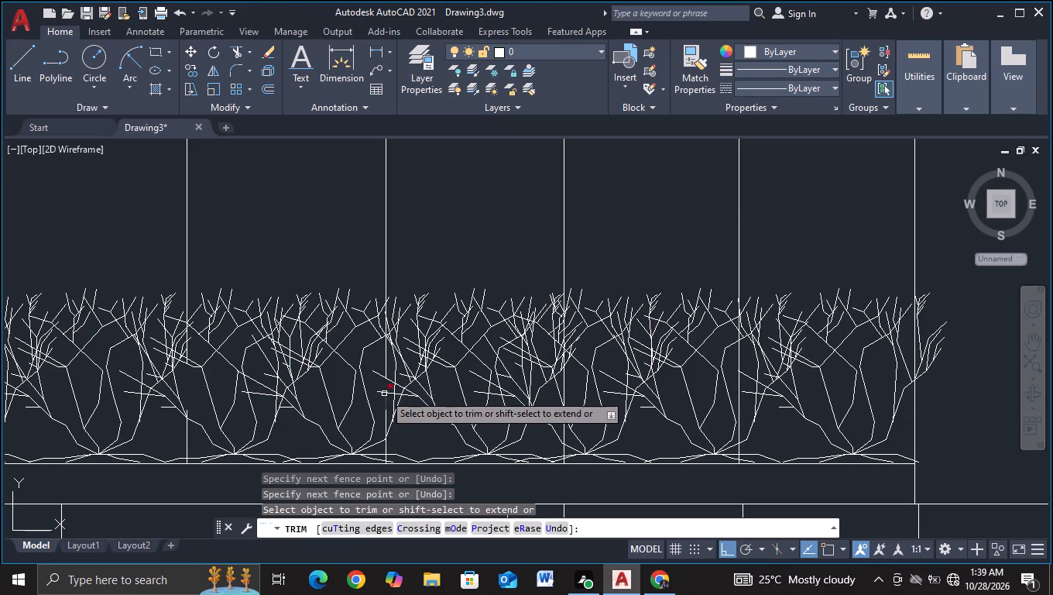
click(385, 372)
click(386, 410)
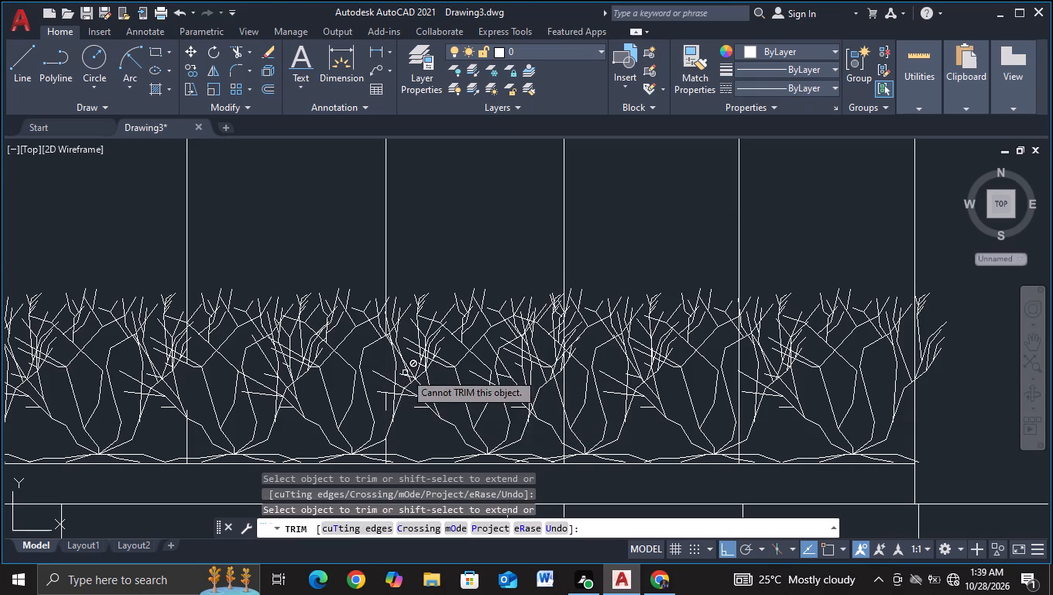
middle_drag(405, 373, 197, 370)
click(349, 380)
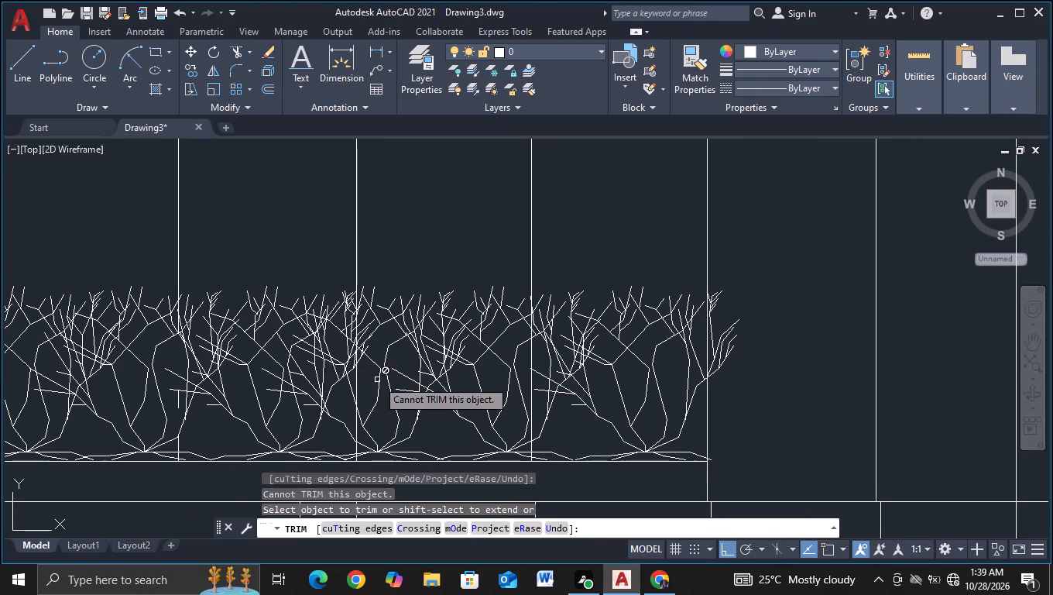
click(366, 380)
click(347, 380)
click(355, 418)
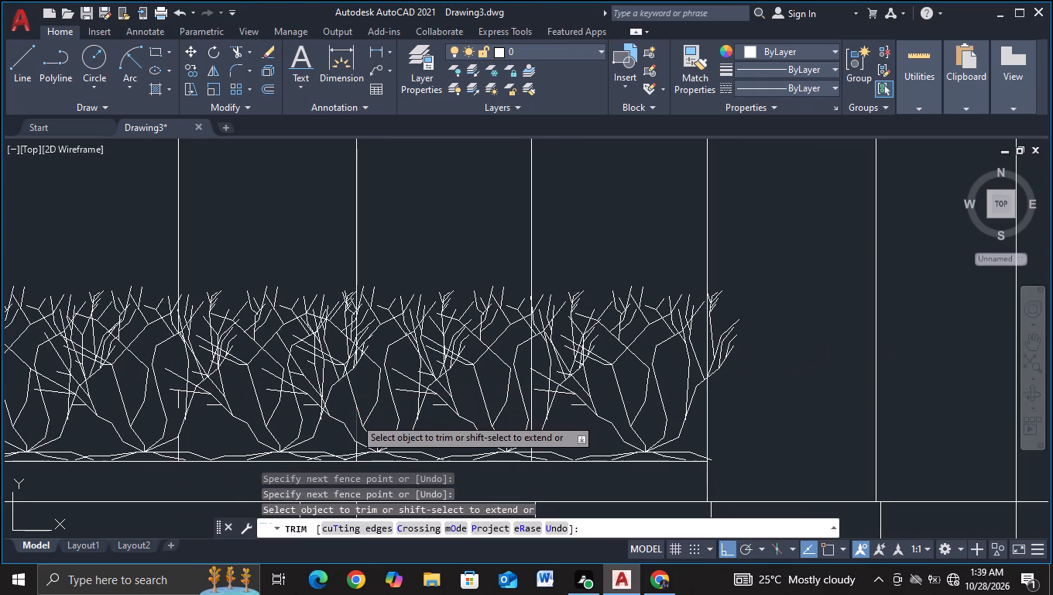
middle_drag(376, 382, 192, 369)
click(347, 348)
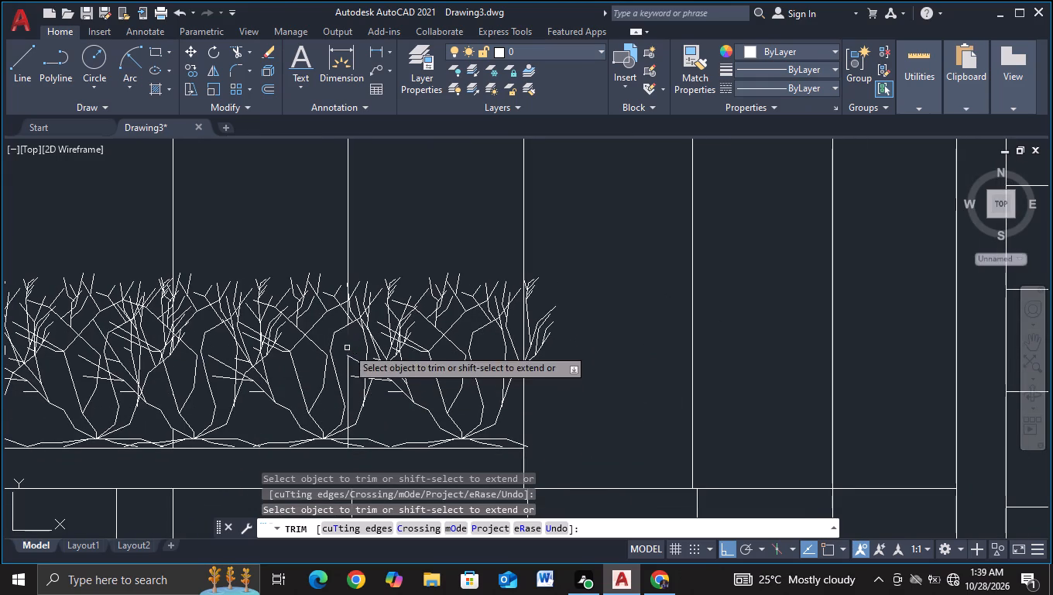
click(349, 377)
click(346, 387)
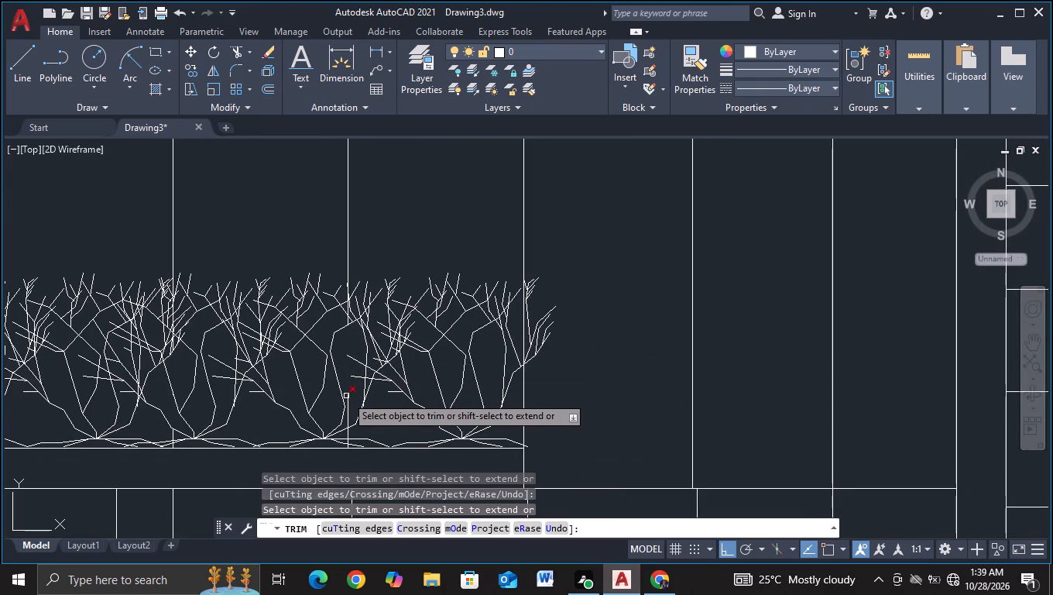
click(346, 396)
Trim the two closely spaced vertical lines running through the shrubs near the left end of the lowest left terrace row.
scroll(347, 367, down, 4)
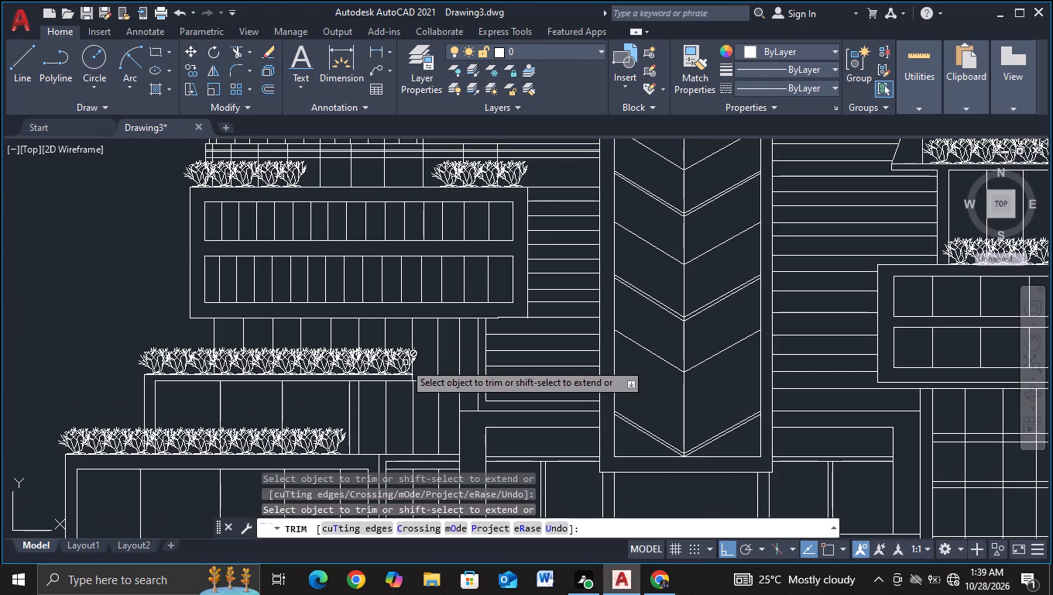
scroll(169, 425, up, 2)
middle_drag(156, 473, 341, 356)
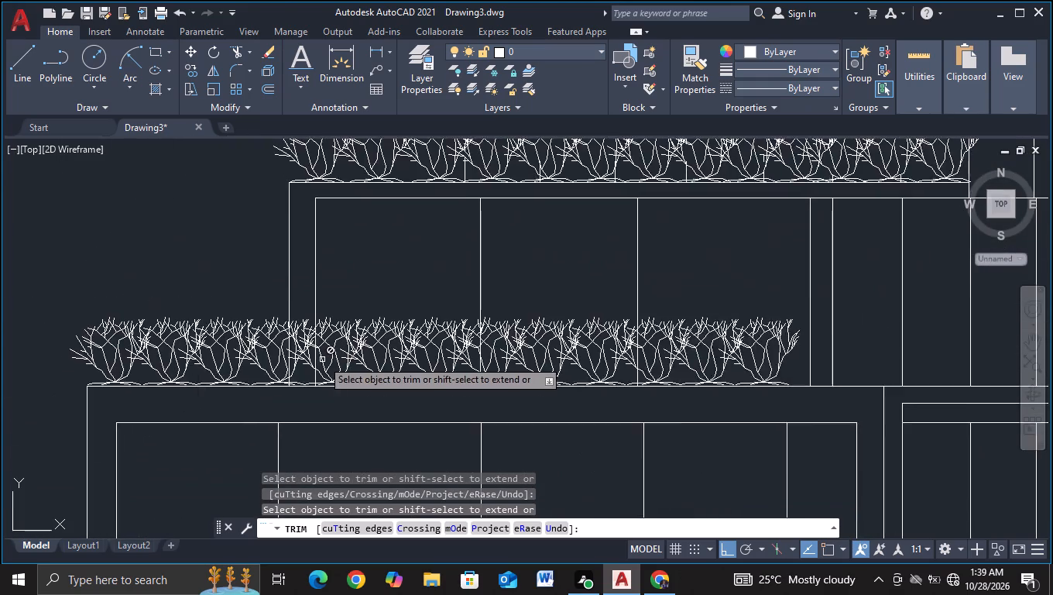
scroll(322, 359, up, 1)
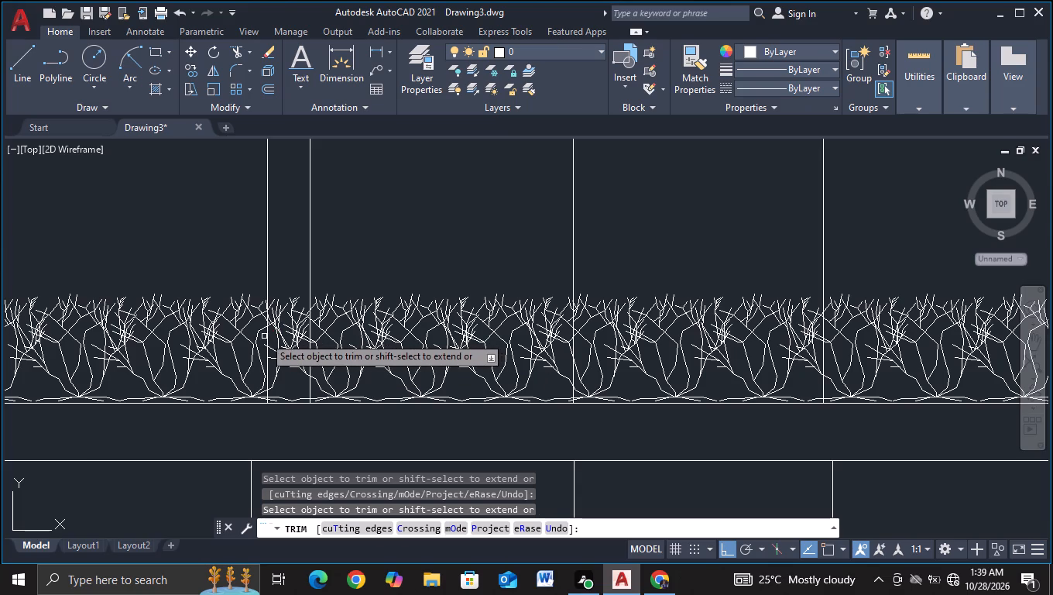
click(264, 336)
click(269, 336)
scroll(269, 338, up, 2)
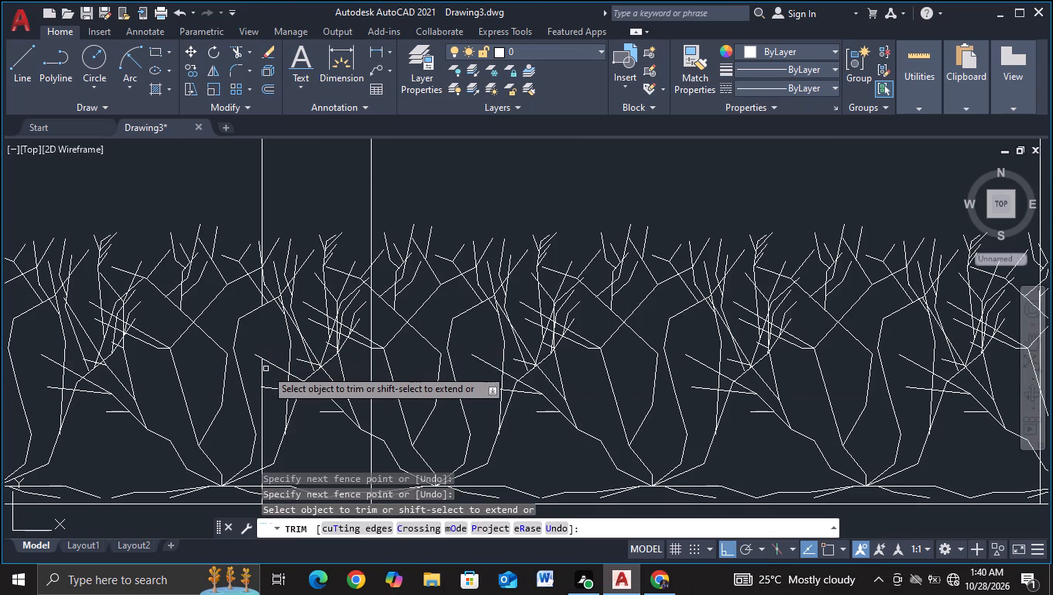
click(266, 370)
click(243, 370)
click(262, 414)
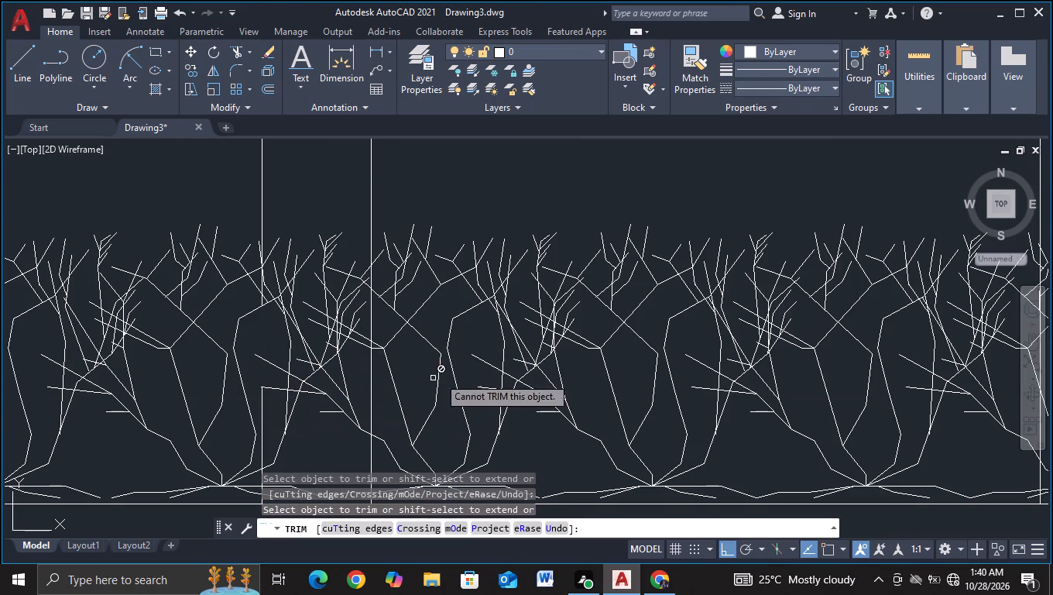
click(367, 371)
click(376, 368)
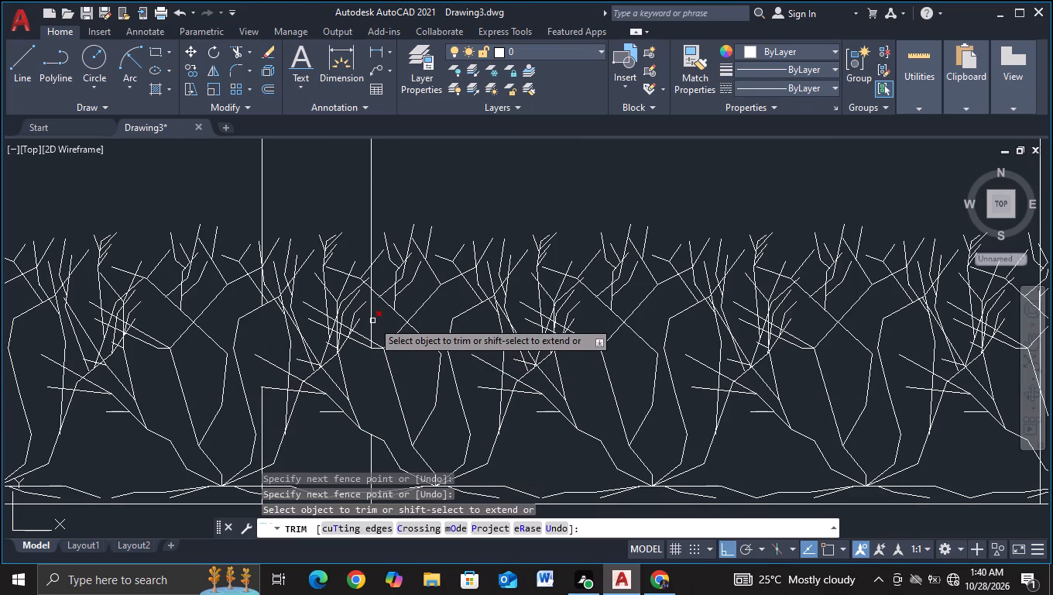
click(372, 321)
Trim the upper, middle and lower parts of the next vertical line crossing the shrubs in the lowest left terrace row.
scroll(367, 363, down, 2)
middle_drag(576, 369, 271, 355)
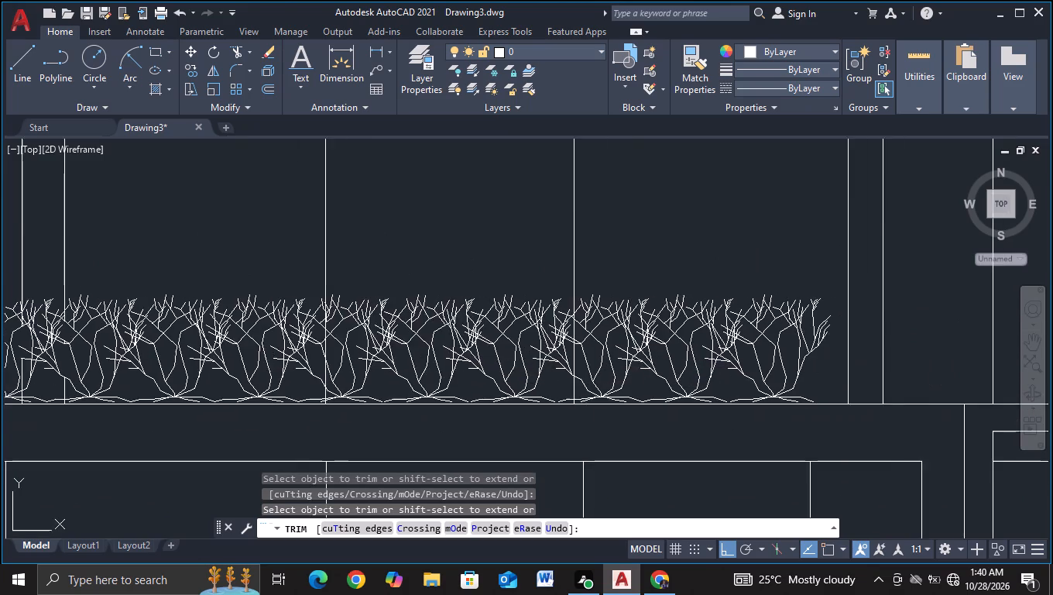
scroll(299, 354, up, 2)
click(347, 300)
click(369, 304)
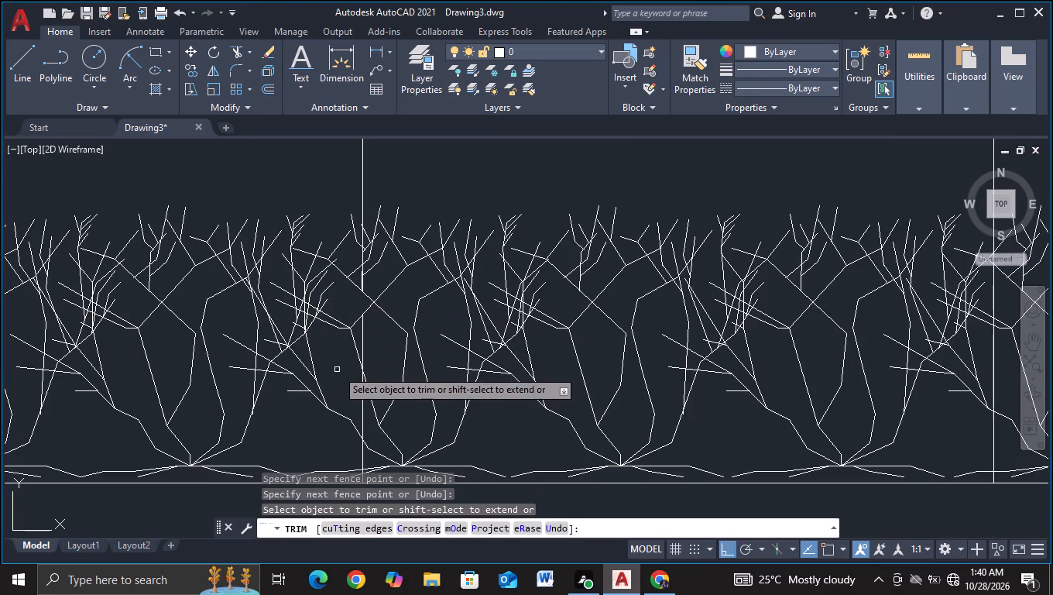
drag(337, 370, 355, 351)
click(390, 328)
click(349, 385)
click(379, 381)
Trim the last vertical line crossing the shrubs near the right end of the lowest left terrace row.
scroll(379, 381, down, 2)
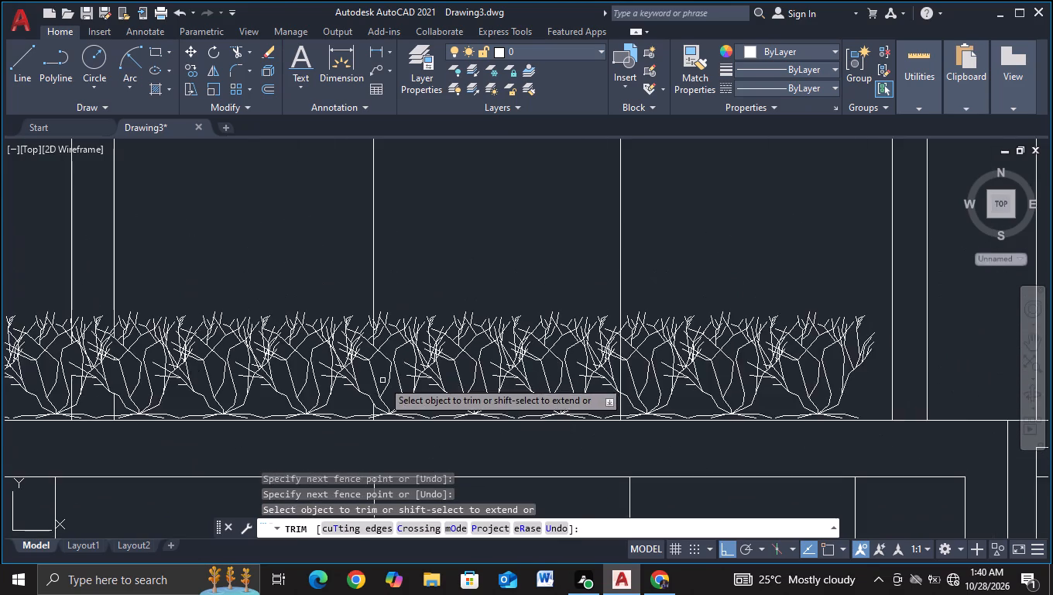
middle_drag(382, 380, 32, 349)
scroll(284, 359, up, 1)
click(245, 322)
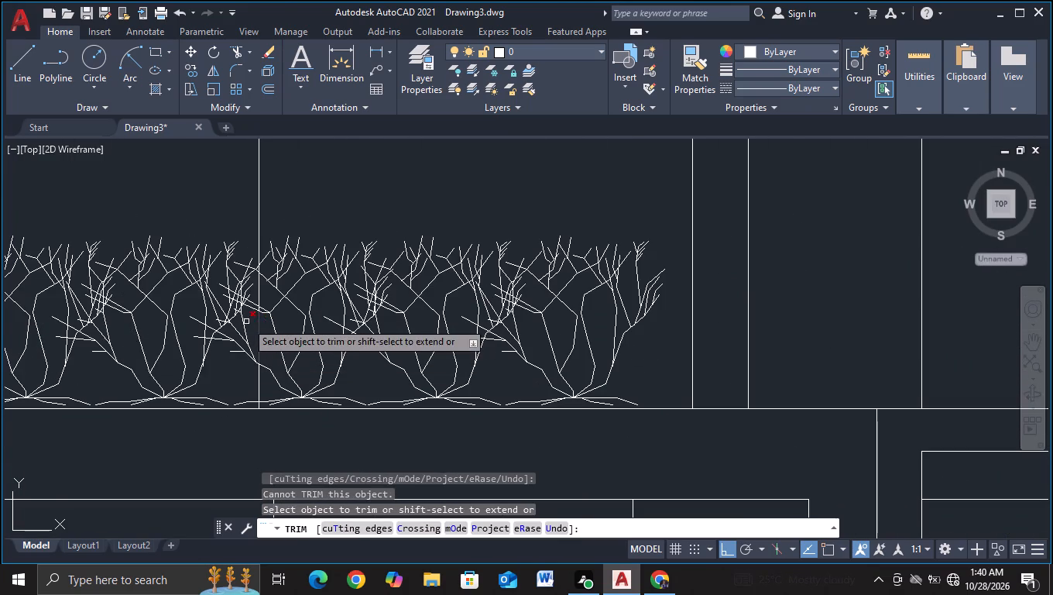
Trim the vertical line where it crosses the shrubs on the left wing's lower planted terrace.
click(246, 322)
drag(254, 321, 290, 323)
click(265, 330)
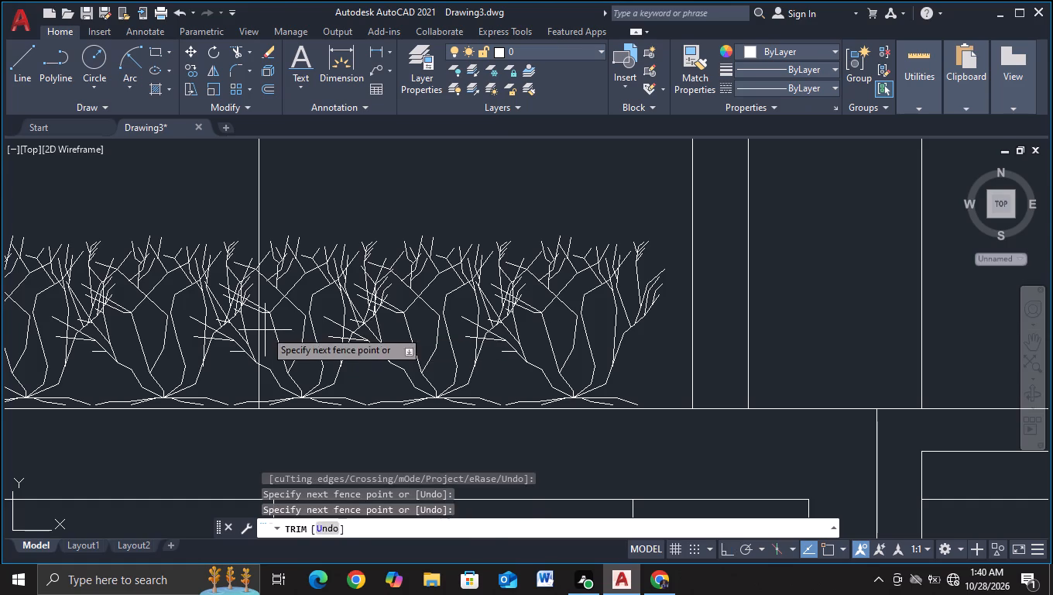
click(239, 327)
click(263, 295)
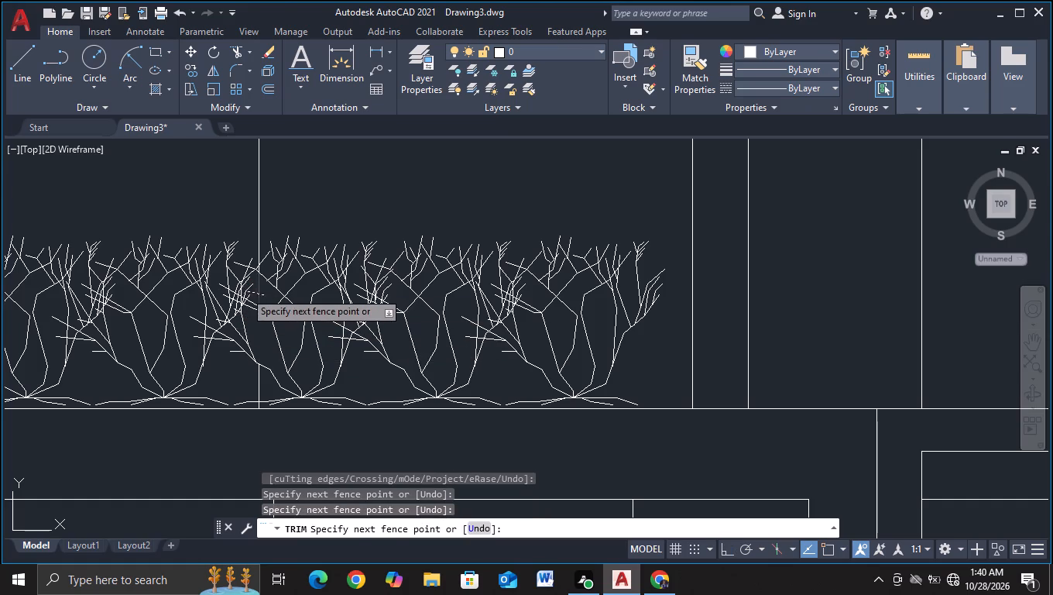
click(245, 291)
Trim the two leftmost full-height window divider lines crossing the second shrub row from the top of the right-hand building.
scroll(282, 314, down, 4)
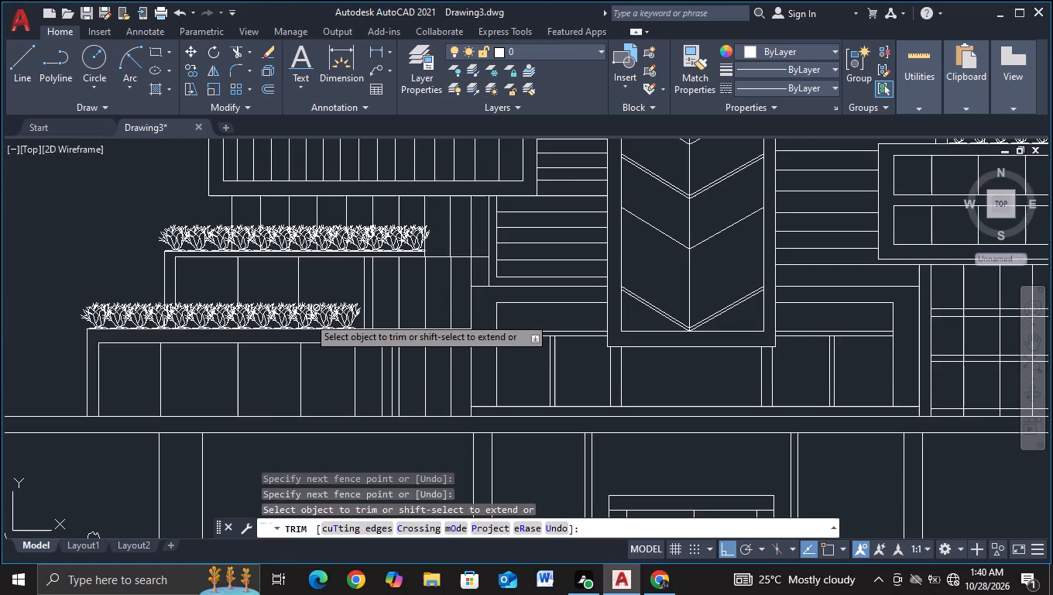
scroll(308, 317, down, 2)
scroll(616, 244, up, 1)
middle_drag(616, 245, 592, 352)
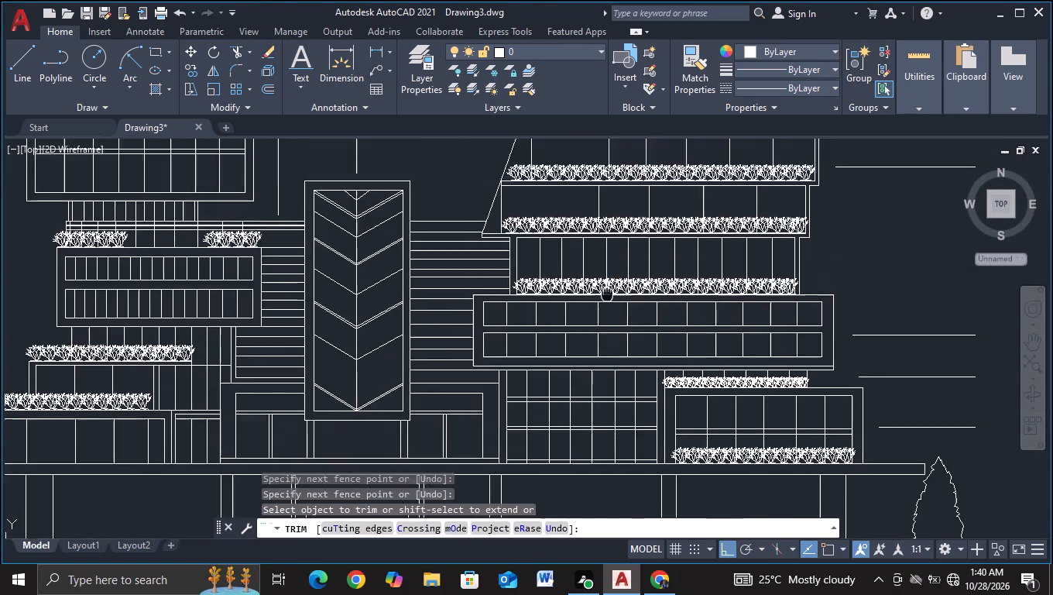
middle_drag(592, 352, 538, 516)
scroll(527, 420, up, 2)
middle_drag(575, 270, 520, 290)
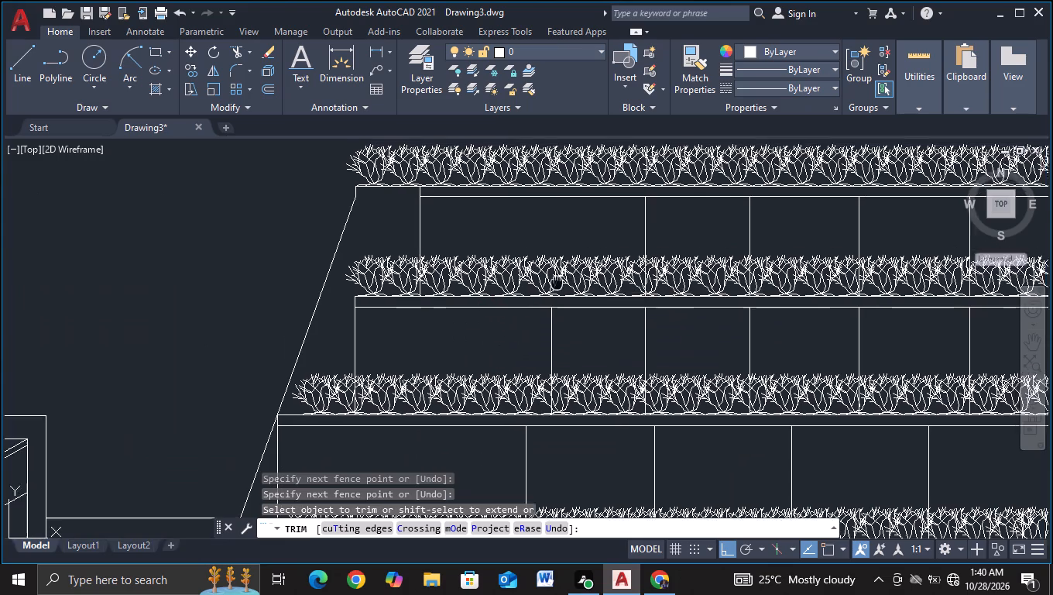
middle_drag(520, 290, 290, 291)
scroll(334, 288, up, 2)
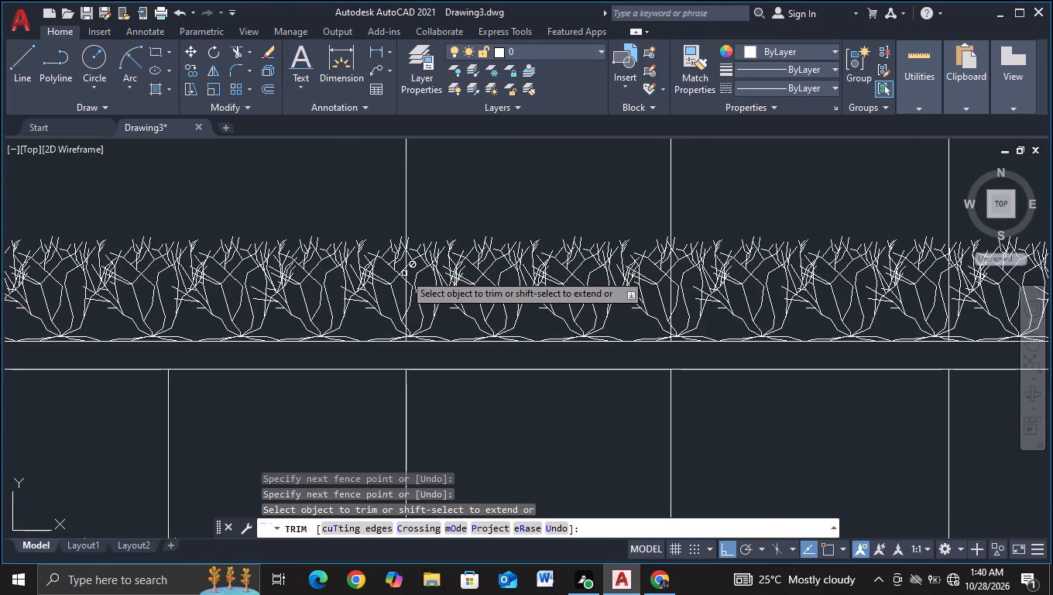
click(406, 273)
click(404, 294)
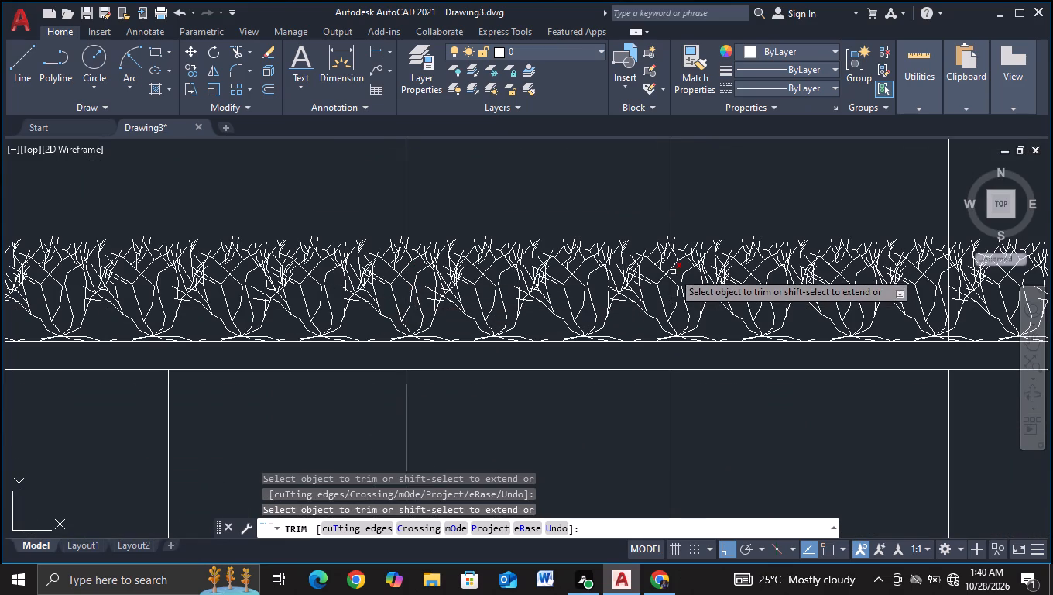
click(671, 273)
click(671, 292)
Trim the third and fourth window divider lines where they run through the shrubs of the second row.
middle_drag(671, 292, 283, 286)
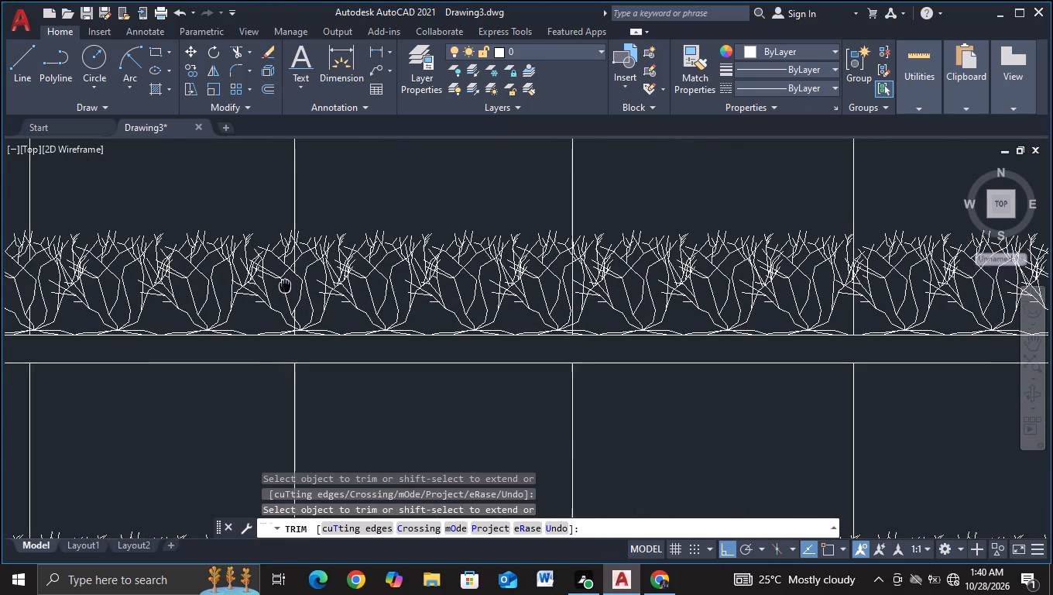
click(564, 271)
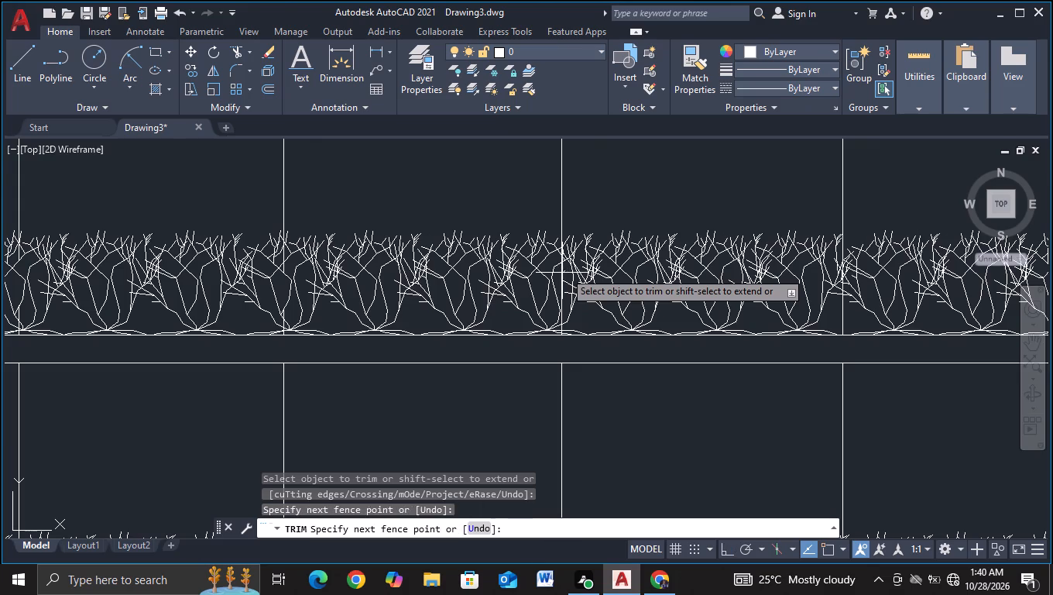
click(556, 277)
middle_drag(561, 281, 135, 313)
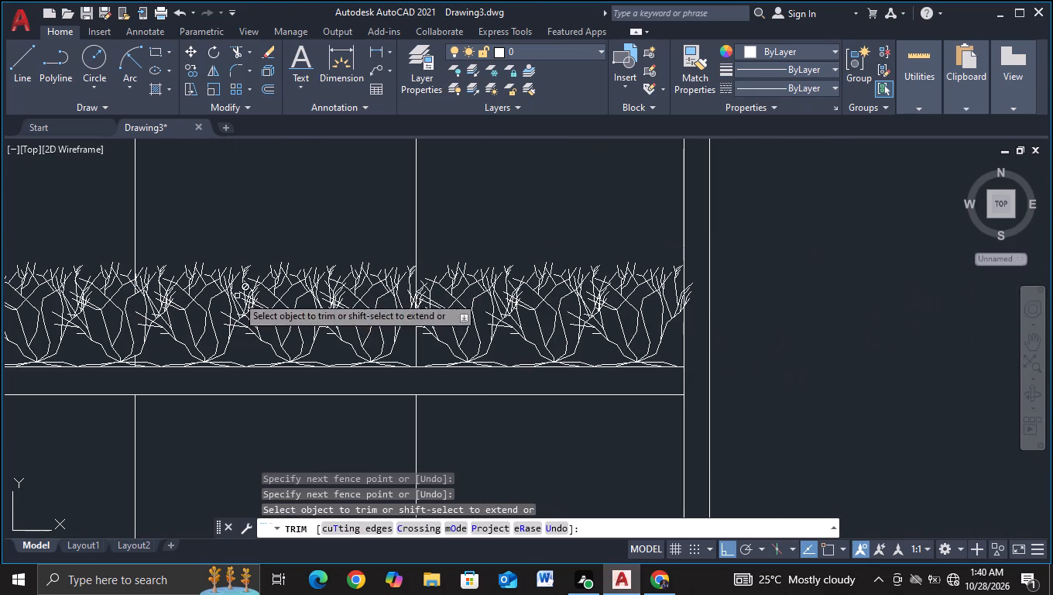
scroll(413, 311, up, 4)
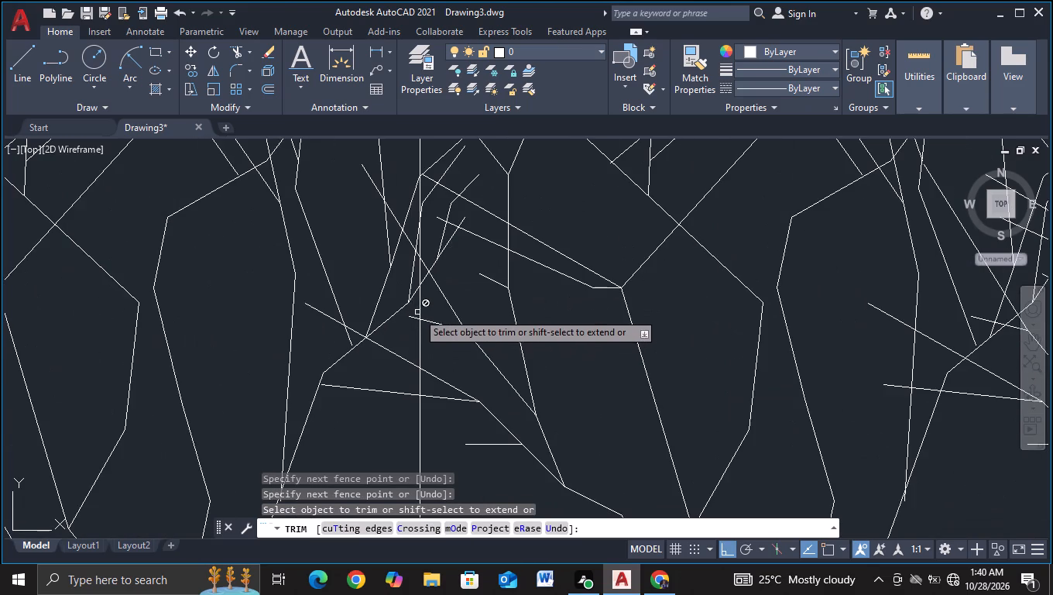
click(427, 303)
click(405, 309)
click(444, 348)
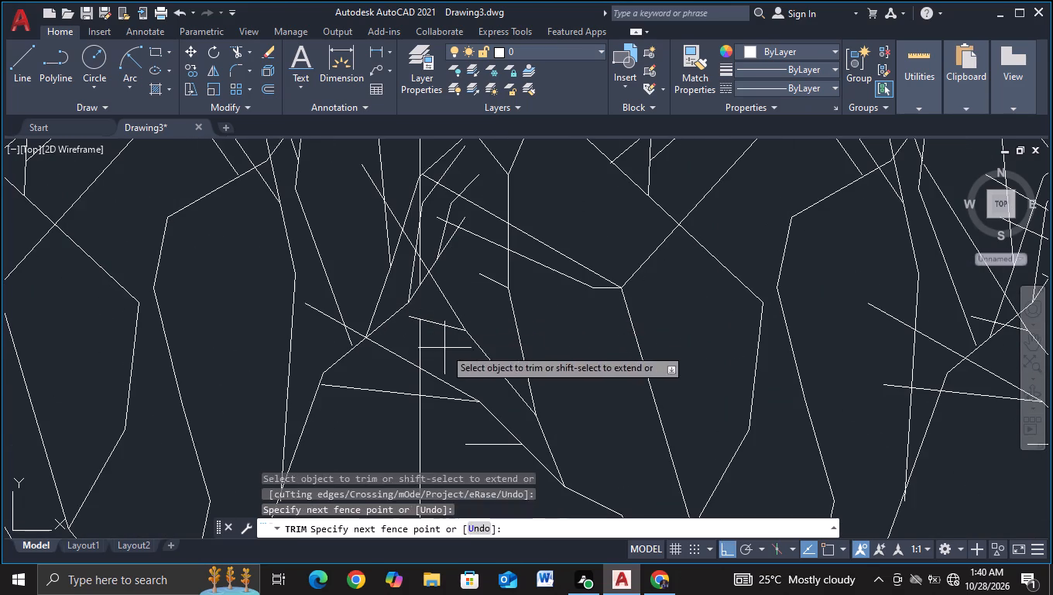
click(387, 332)
Trim the first window divider line where it crosses the third shrub row from the top of the right-hand building.
middle_drag(433, 225, 462, 438)
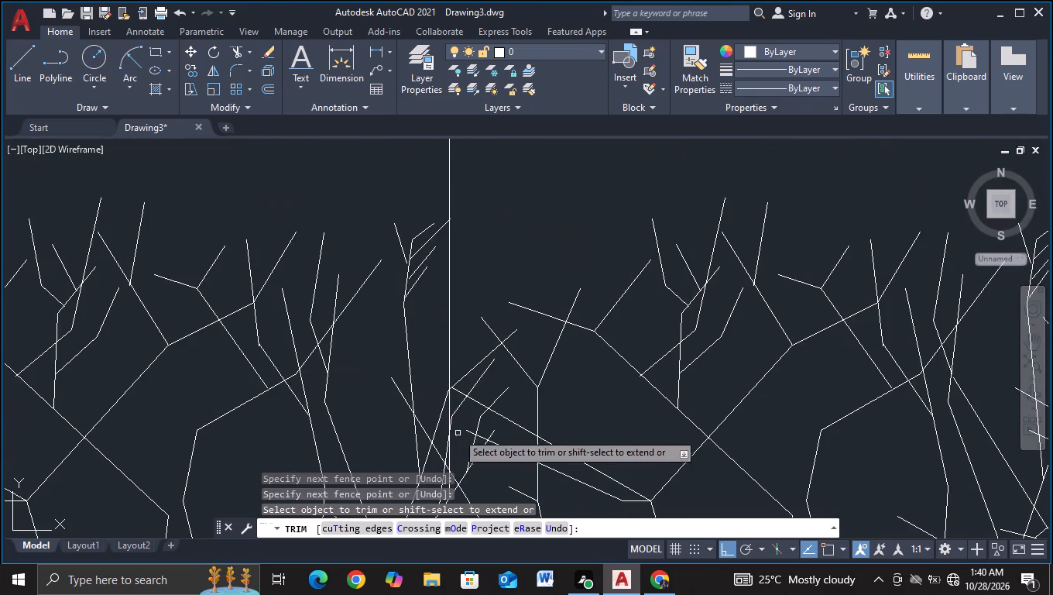
scroll(454, 415, down, 2)
scroll(537, 422, down, 2)
middle_click(562, 412)
scroll(568, 406, down, 2)
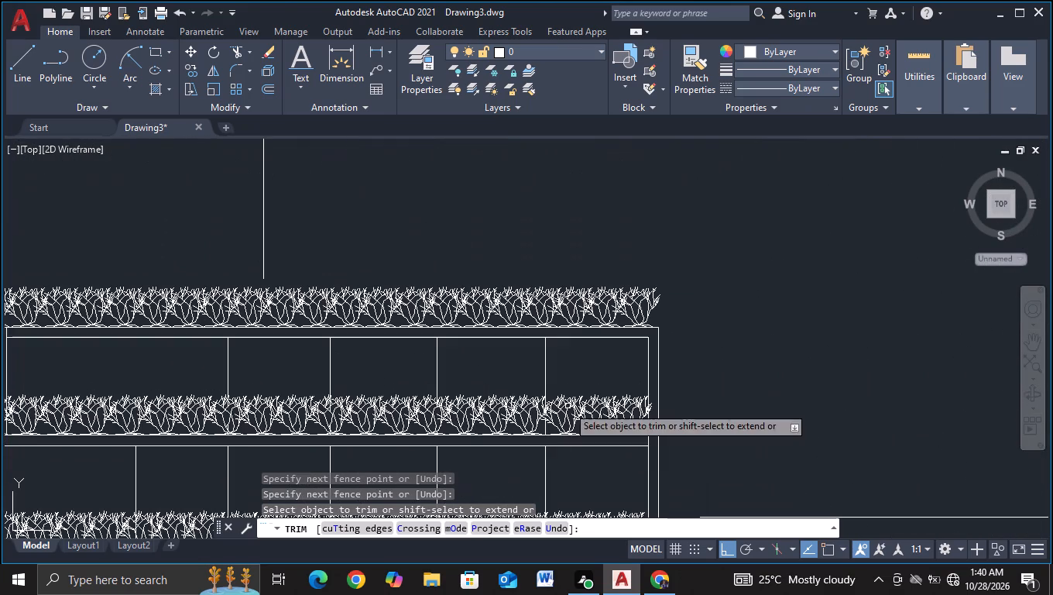
middle_drag(477, 423, 526, 182)
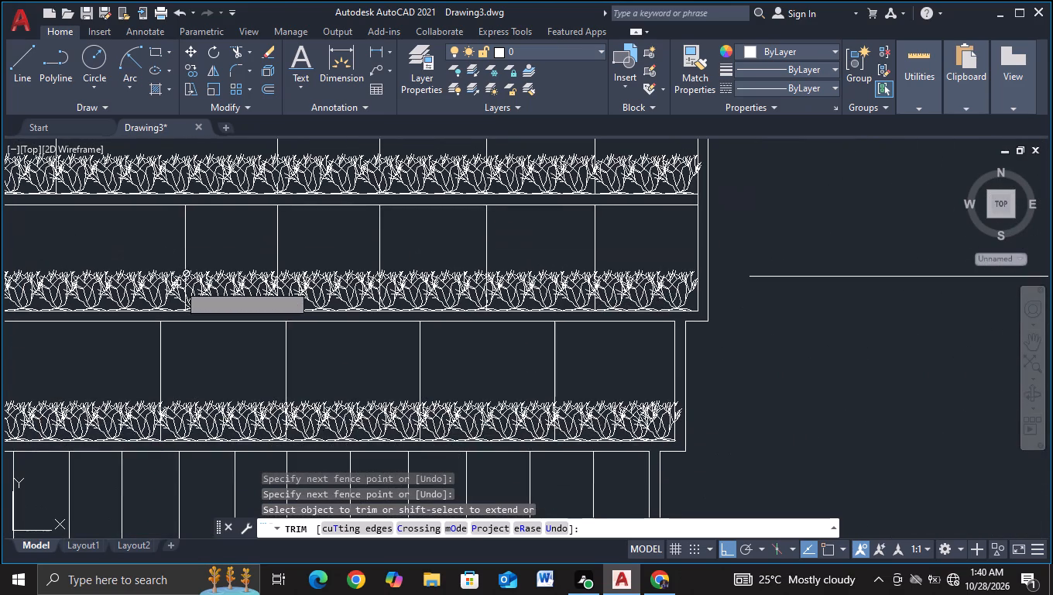
middle_drag(179, 284, 400, 284)
scroll(397, 286, up, 4)
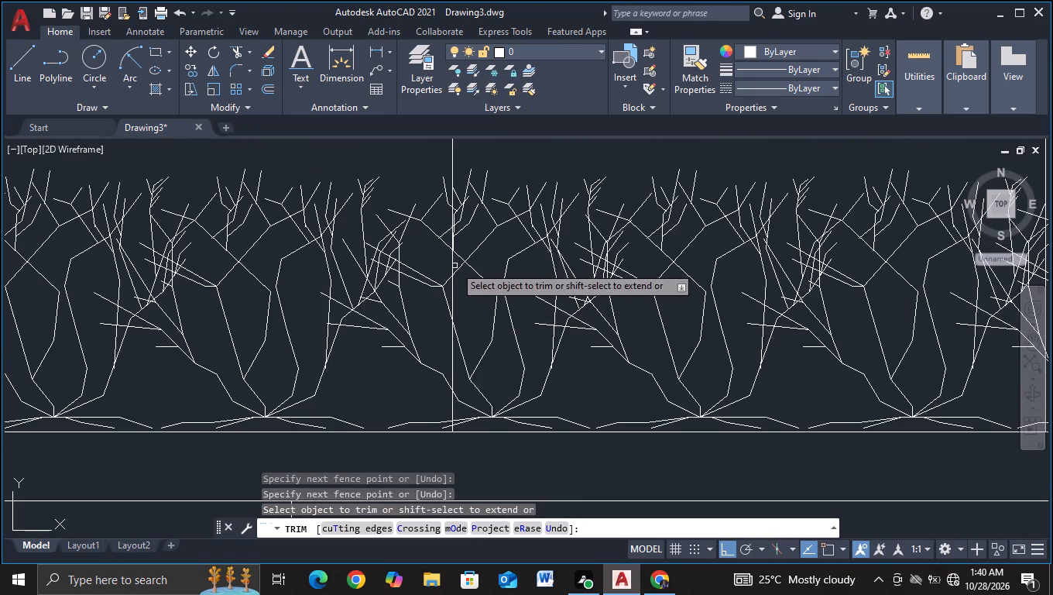
click(453, 263)
click(451, 297)
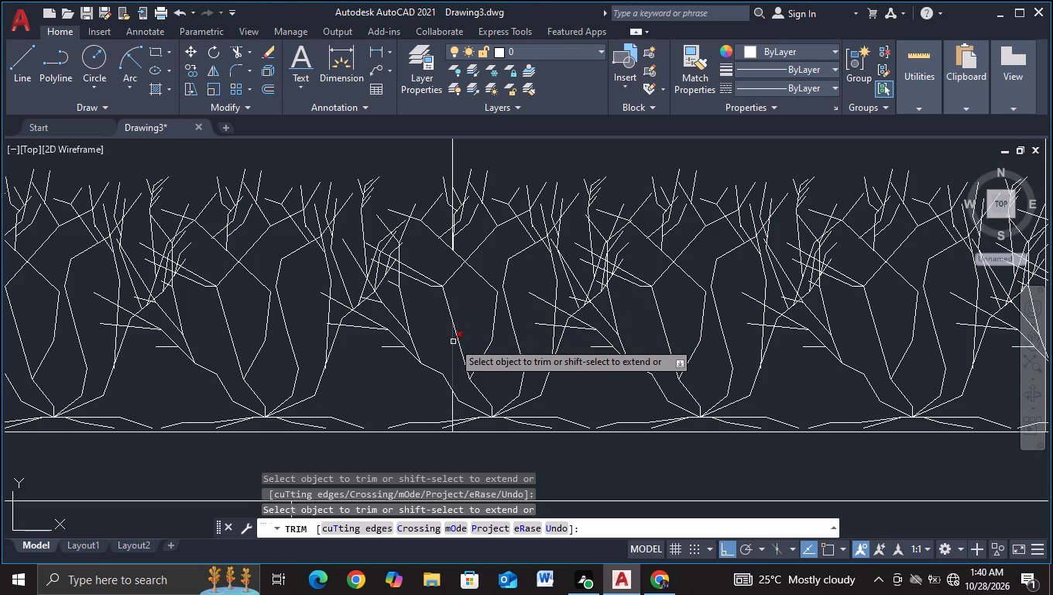
click(453, 342)
Trim the segments of the second window divider line that run through the third shrub row.
middle_drag(524, 331, 0, 330)
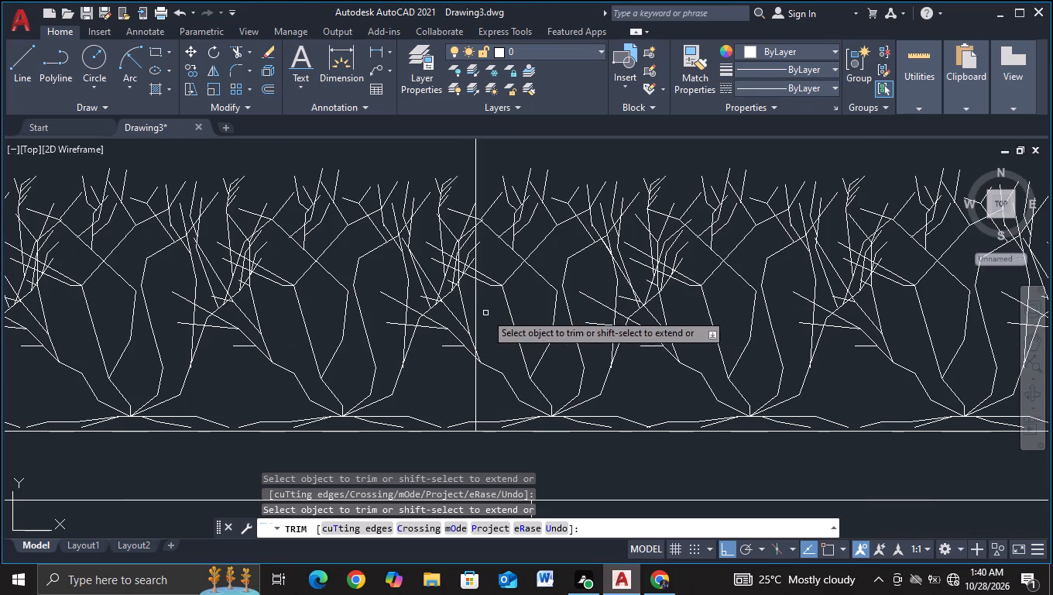
click(476, 314)
click(477, 377)
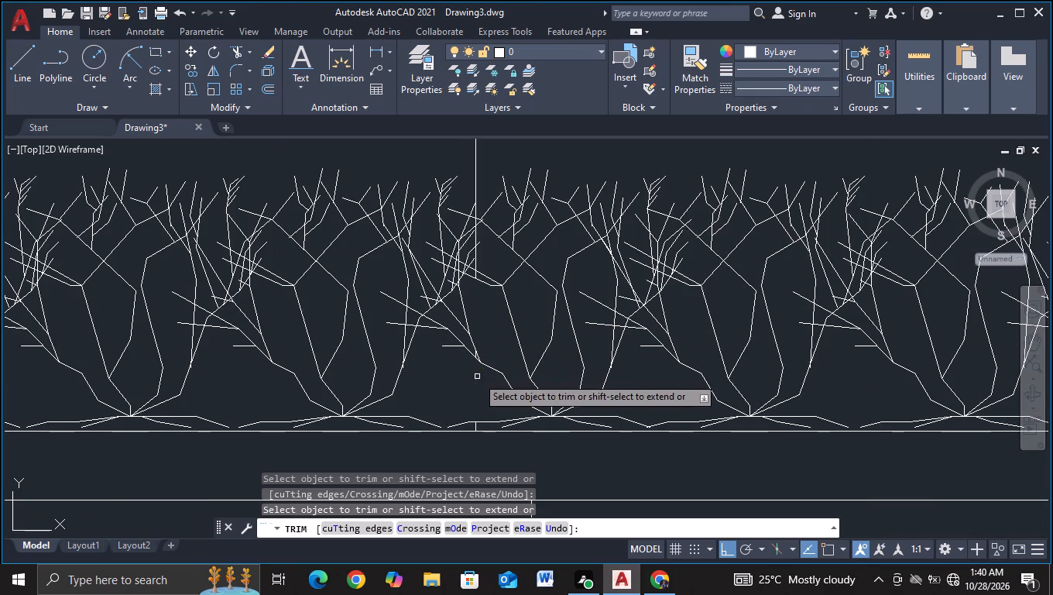
middle_drag(587, 336, 271, 400)
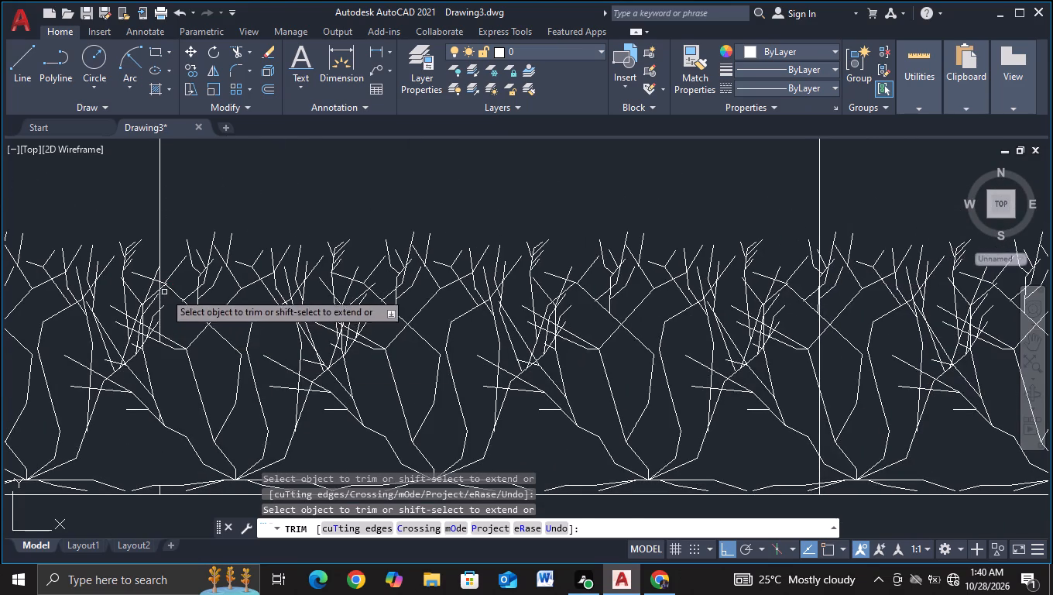
scroll(156, 309, up, 2)
click(158, 289)
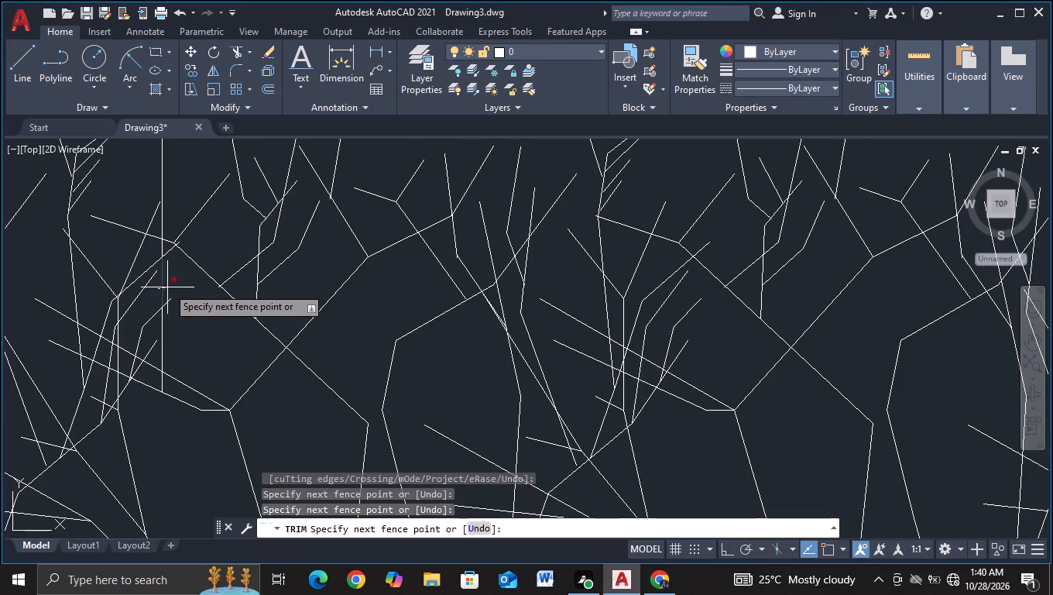
drag(167, 287, 167, 294)
drag(156, 327, 165, 326)
click(177, 322)
Trim the middle window divider line where it passes behind the third row's shrub branches.
scroll(242, 339, down, 2)
middle_drag(427, 377, 0, 315)
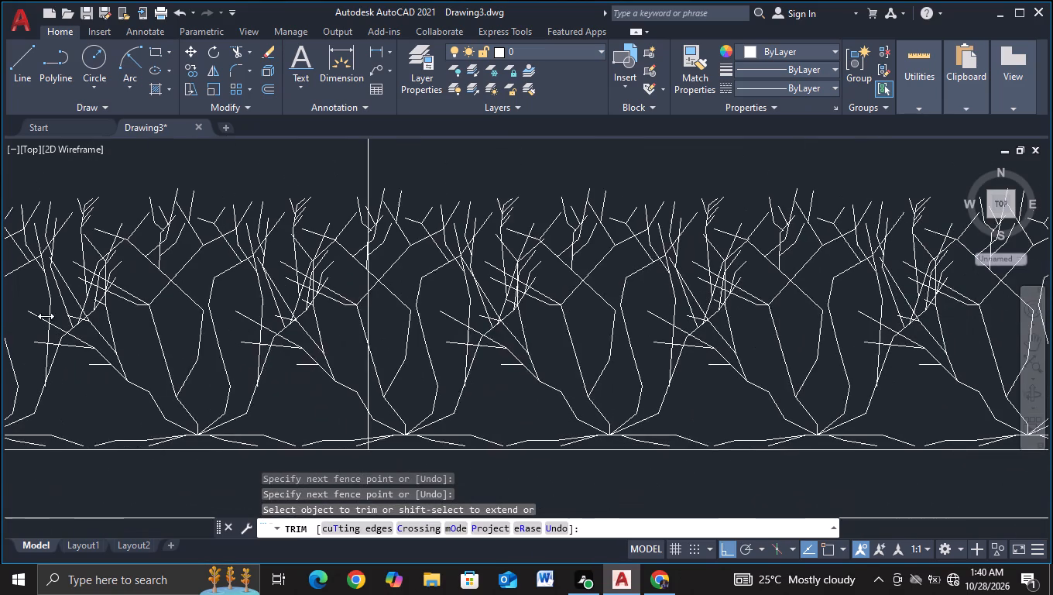
click(351, 284)
click(406, 263)
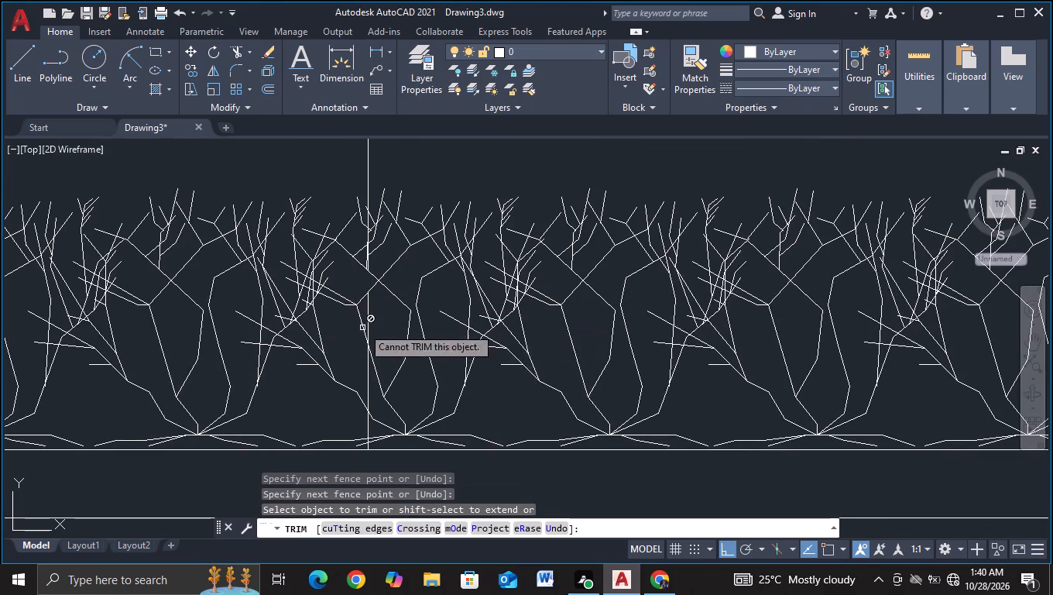
click(341, 342)
click(388, 312)
click(352, 359)
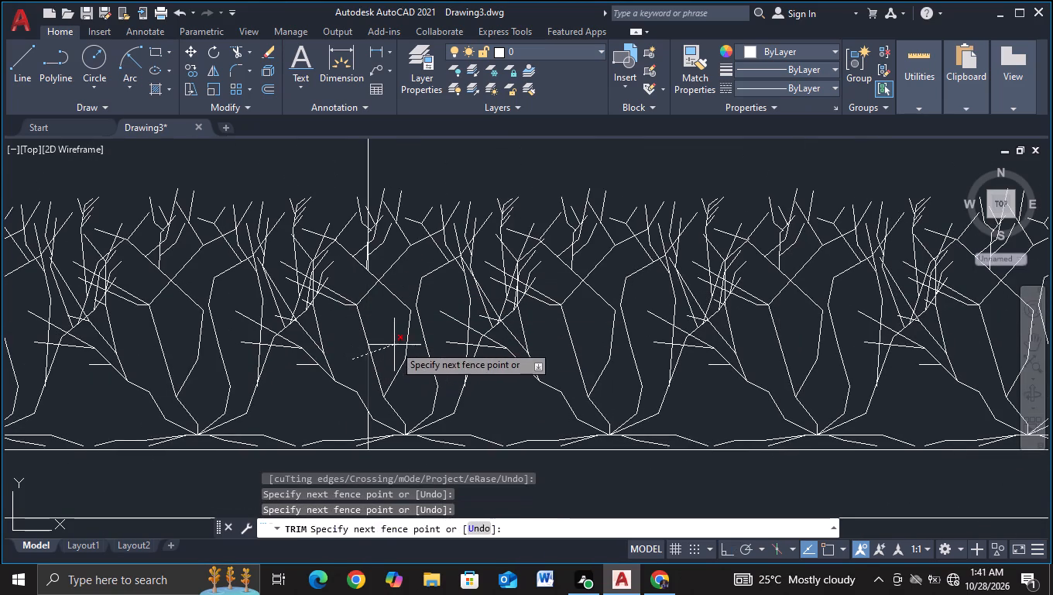
click(395, 345)
Trim the fourth window divider line through the third shrub row, including its leftover pieces near the shrub bases.
middle_drag(508, 332, 129, 375)
middle_drag(579, 362, 347, 379)
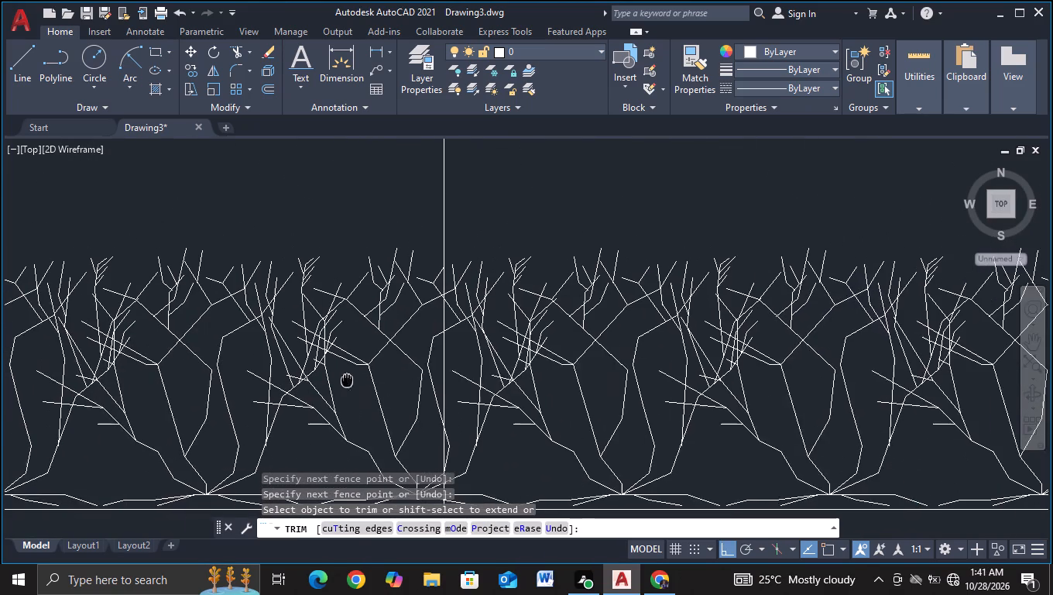
click(419, 326)
click(459, 358)
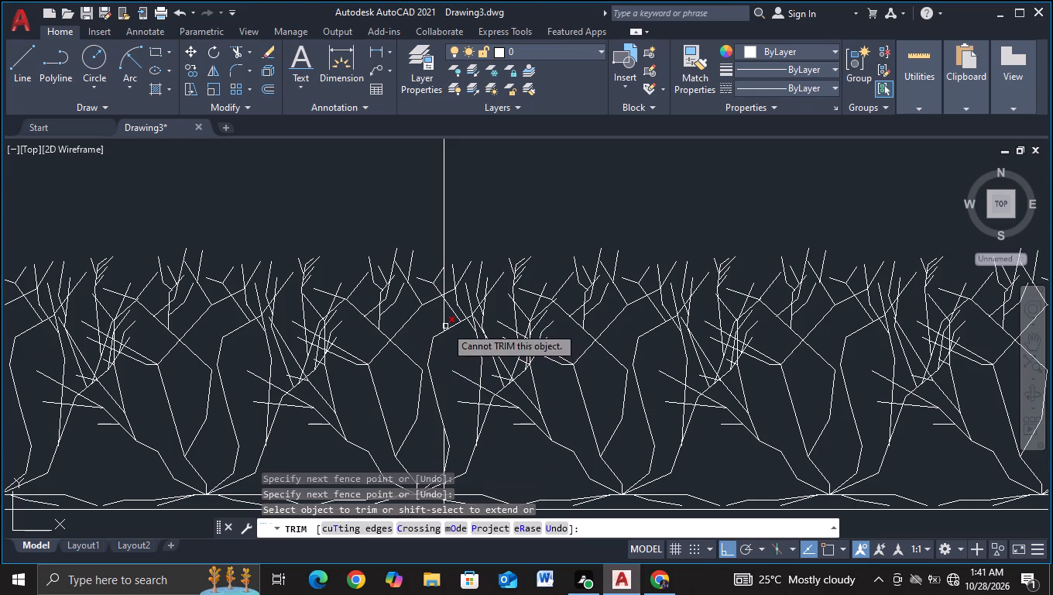
click(445, 326)
scroll(516, 349, down, 2)
middle_drag(660, 383, 348, 384)
scroll(424, 370, up, 2)
middle_drag(222, 377, 708, 333)
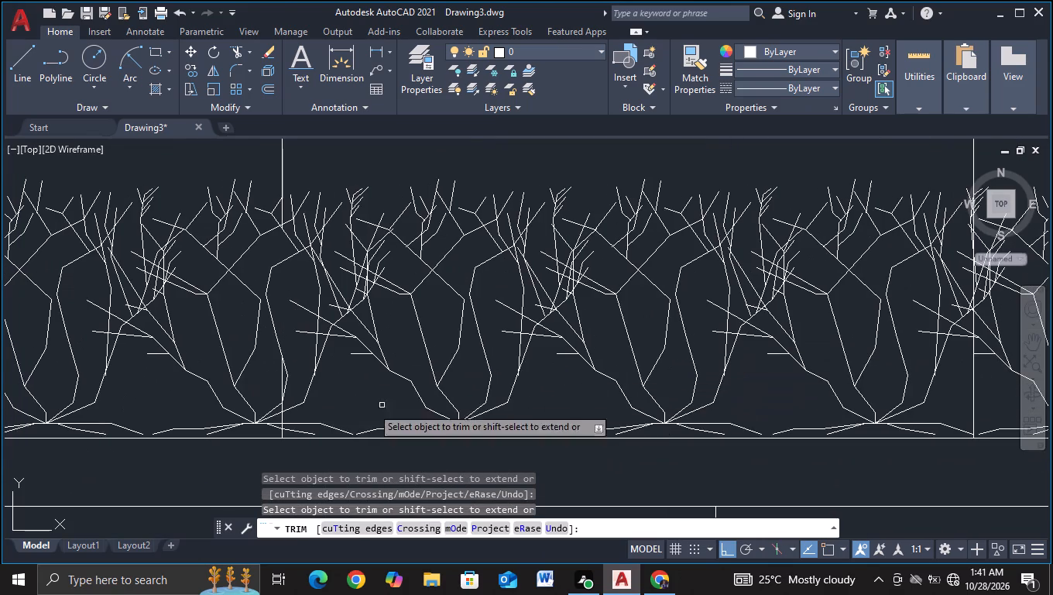
scroll(294, 404, up, 1)
click(274, 409)
scroll(596, 323, down, 1)
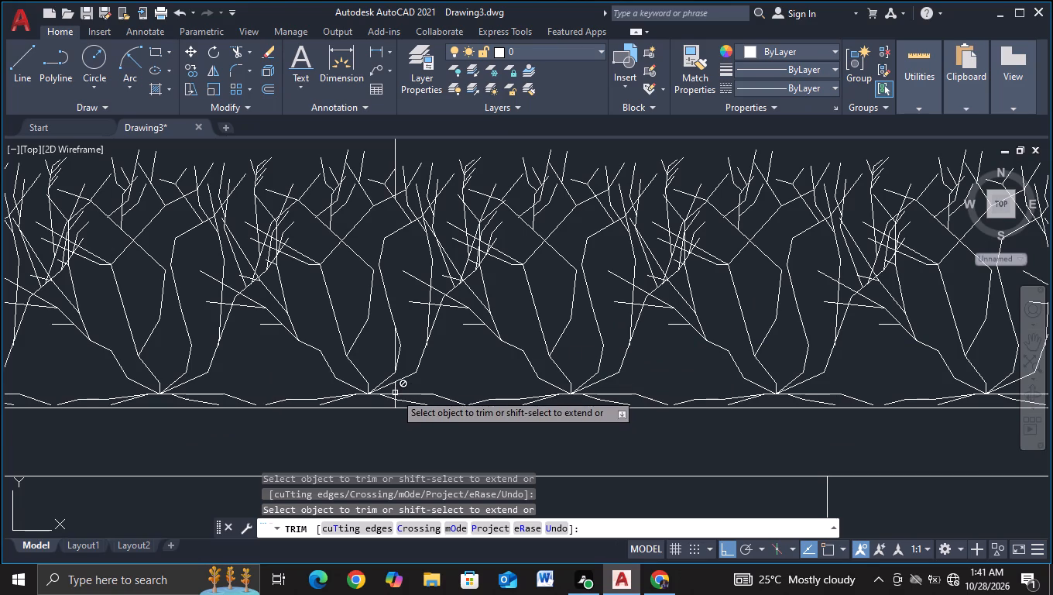
click(395, 390)
Trim the last window divider line, nearest the building's outer edge, where it crosses the third shrub row.
middle_drag(599, 318, 131, 397)
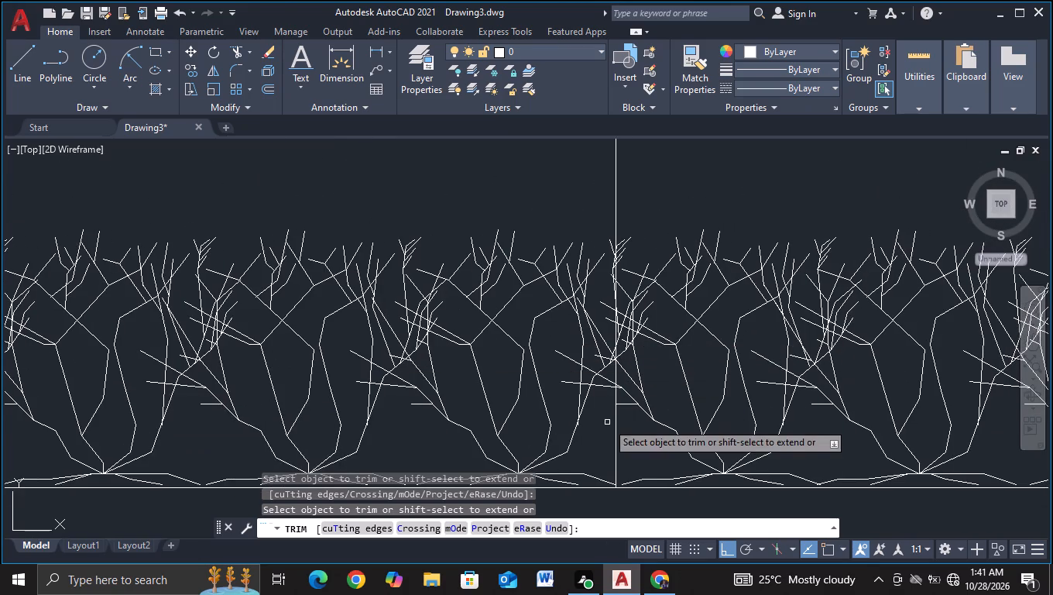
click(593, 423)
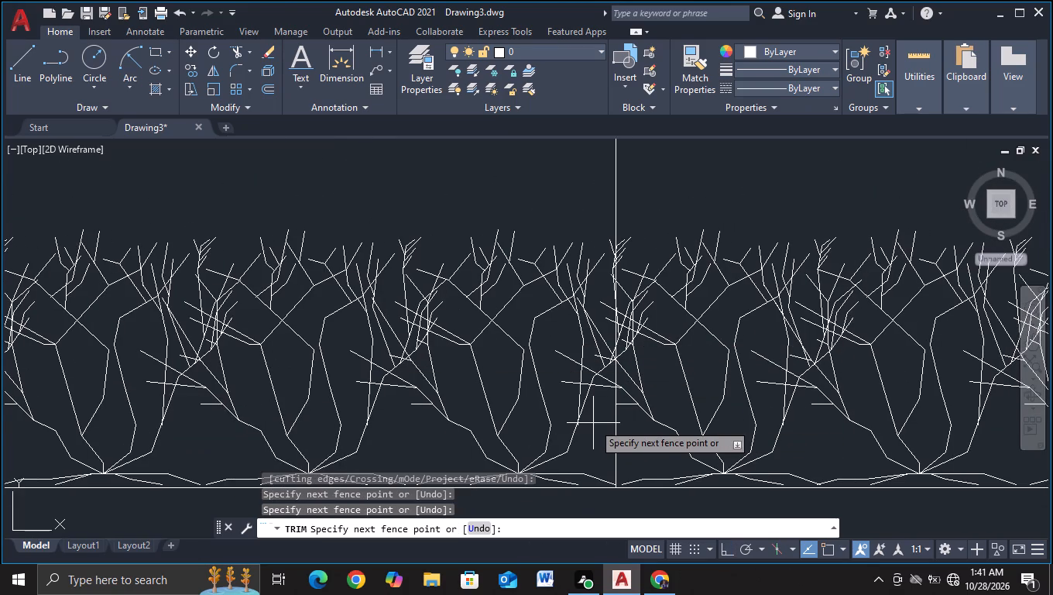
key(Escape)
click(235, 51)
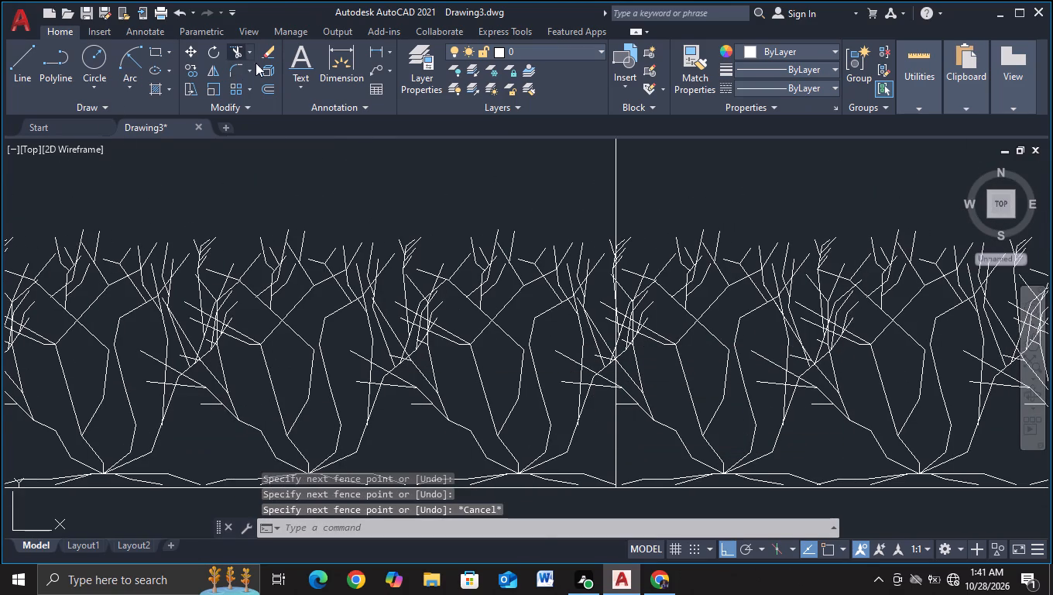
click(602, 288)
click(629, 282)
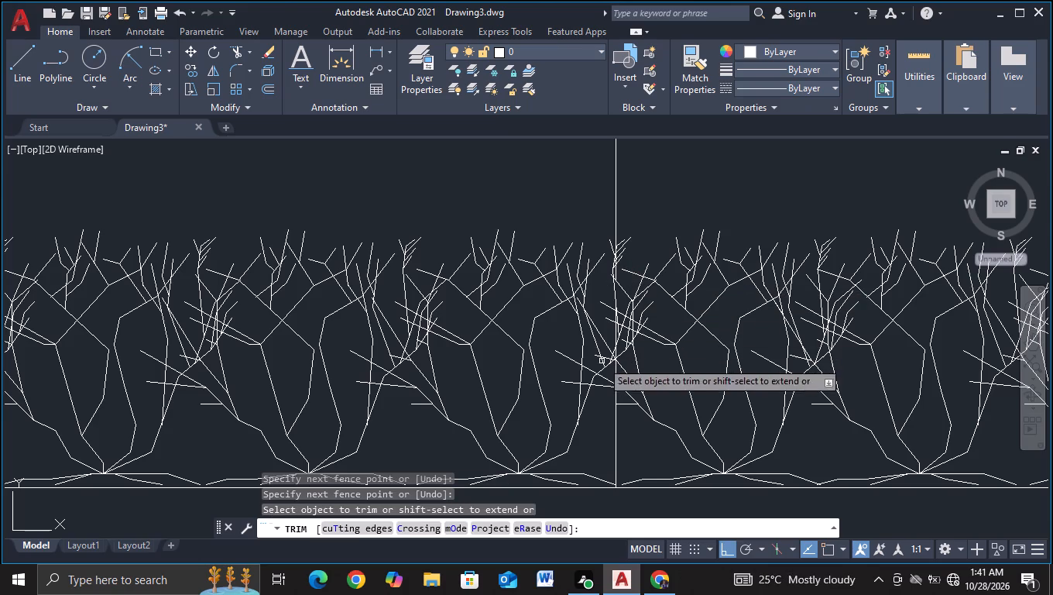
click(618, 373)
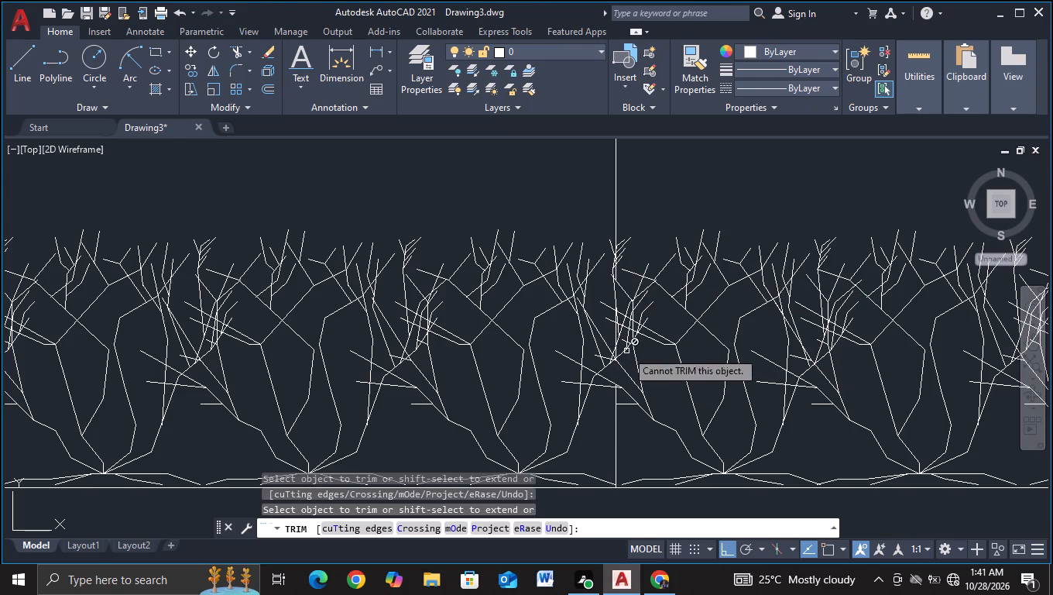
click(626, 351)
Trim the first window divider line where it runs through the upper branches of the fourth shrub row.
middle_drag(664, 356, 461, 355)
scroll(468, 353, down, 2)
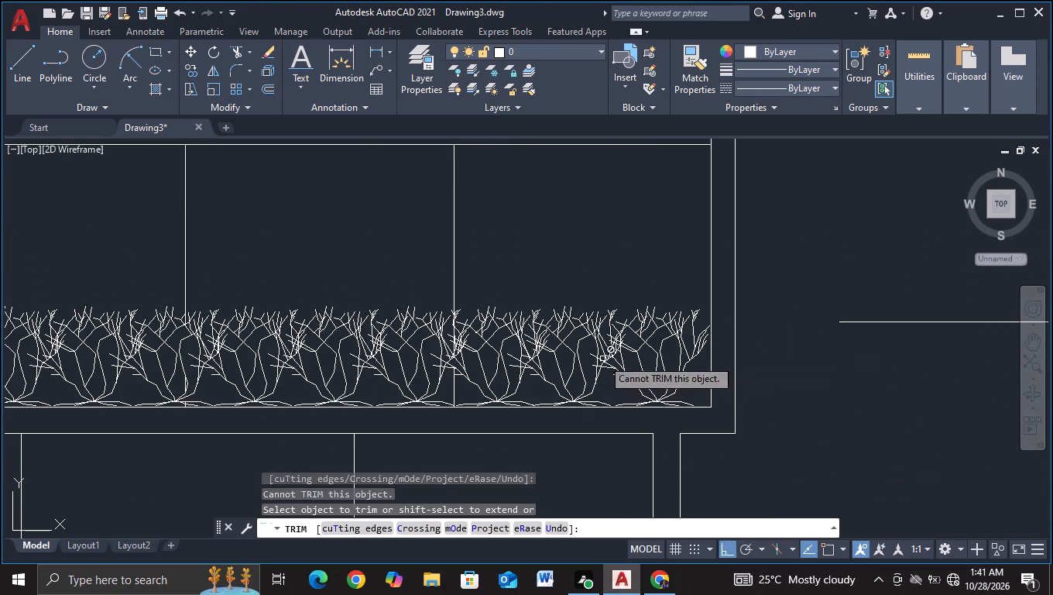
scroll(561, 352, down, 1)
middle_drag(397, 346, 754, 263)
scroll(478, 346, down, 2)
middle_drag(478, 356, 565, 314)
scroll(382, 334, up, 2)
scroll(483, 377, up, 2)
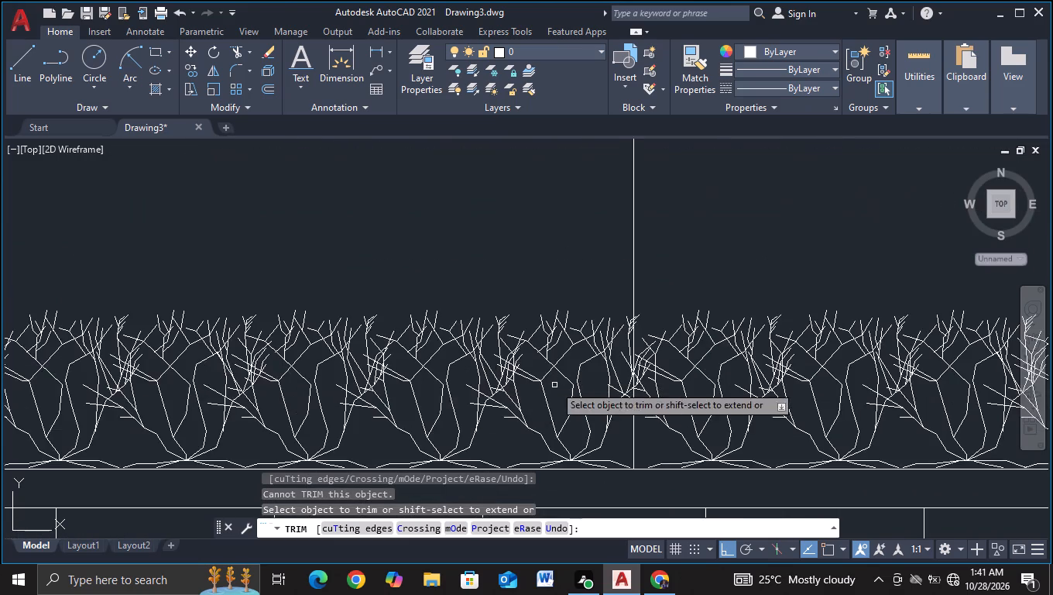
middle_drag(554, 385, 252, 345)
scroll(298, 339, up, 2)
click(349, 262)
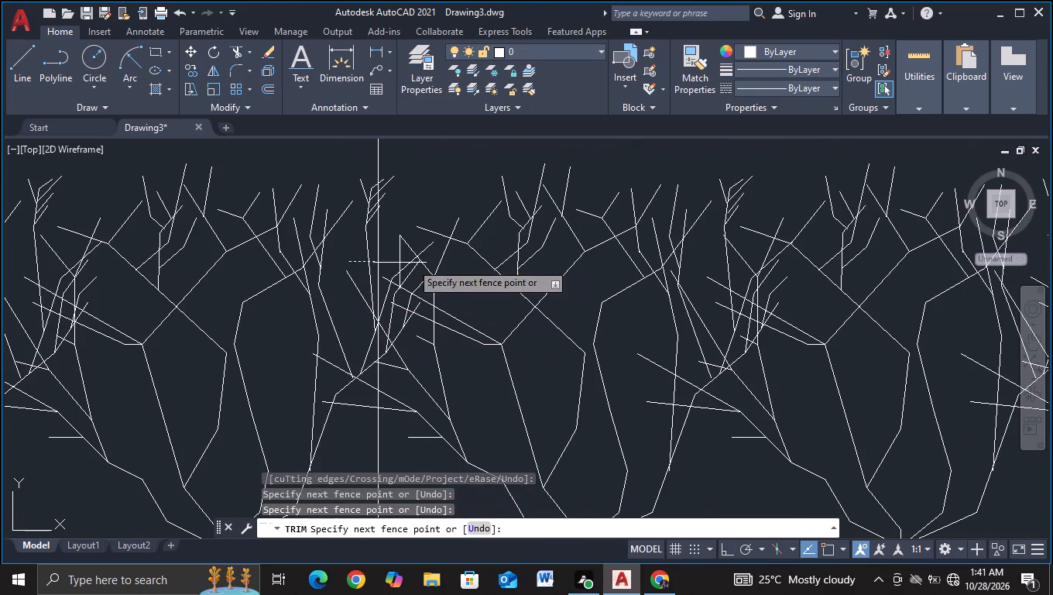
click(414, 263)
Trim the remaining lower pieces of the first divider line between the fourth row's shrub branches.
scroll(466, 326, down, 1)
middle_drag(492, 337, 385, 313)
scroll(278, 339, up, 1)
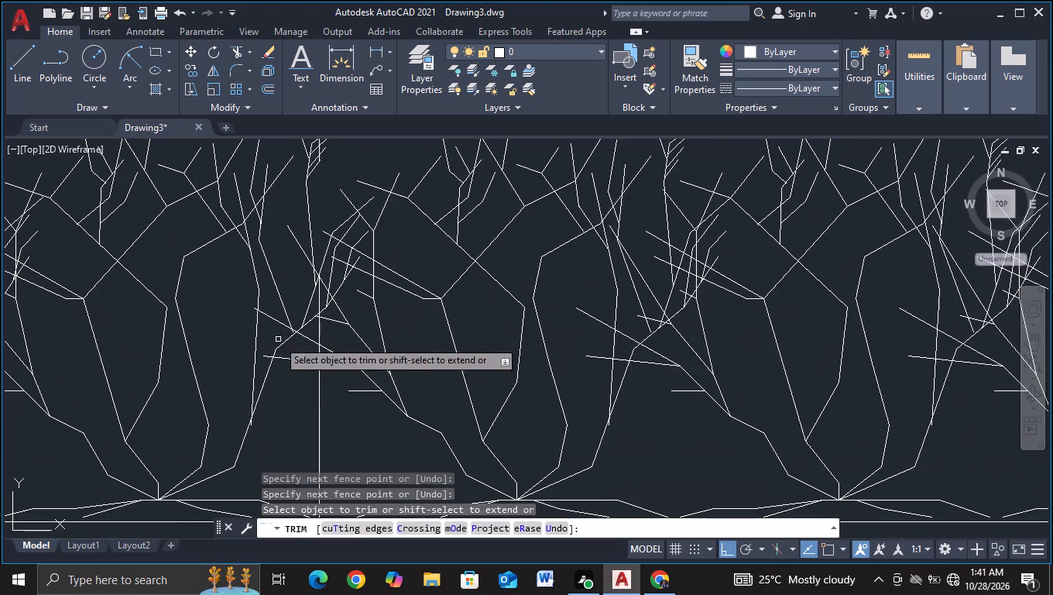
click(286, 352)
click(345, 346)
scroll(409, 342, down, 2)
middle_drag(454, 339, 210, 365)
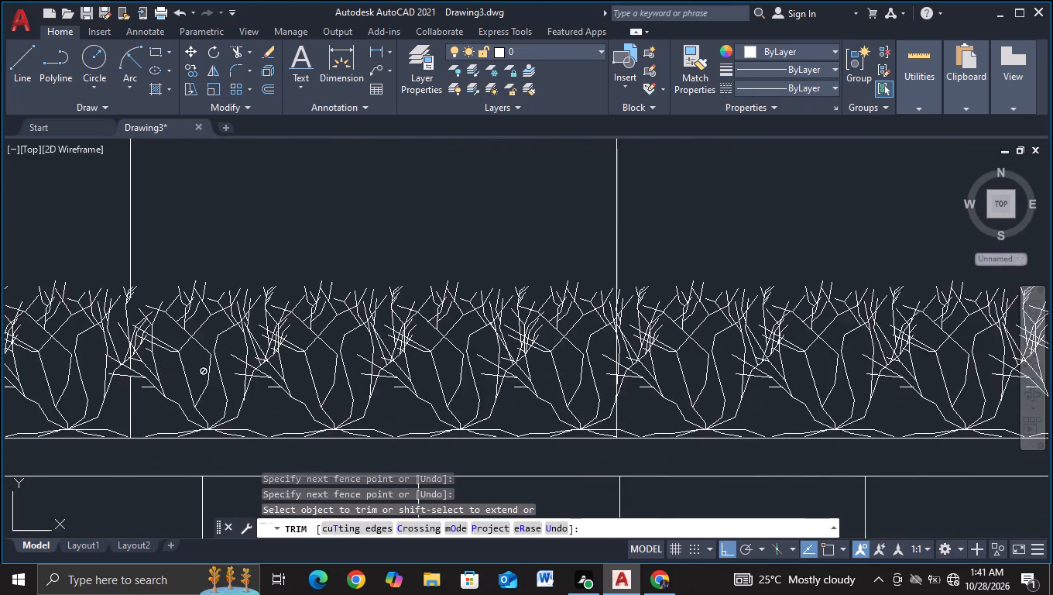
scroll(202, 363, up, 2)
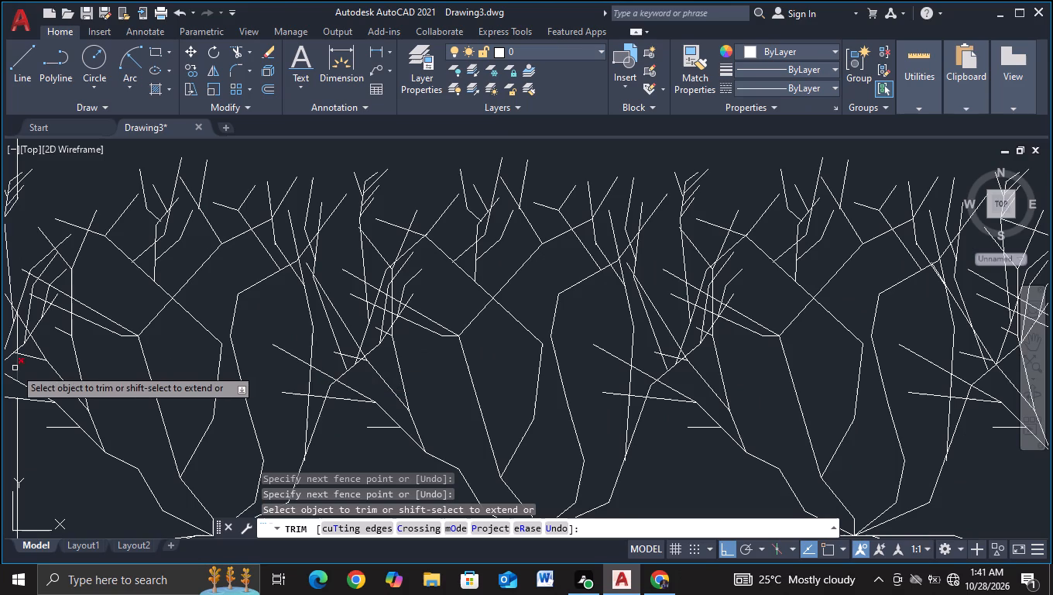
click(15, 368)
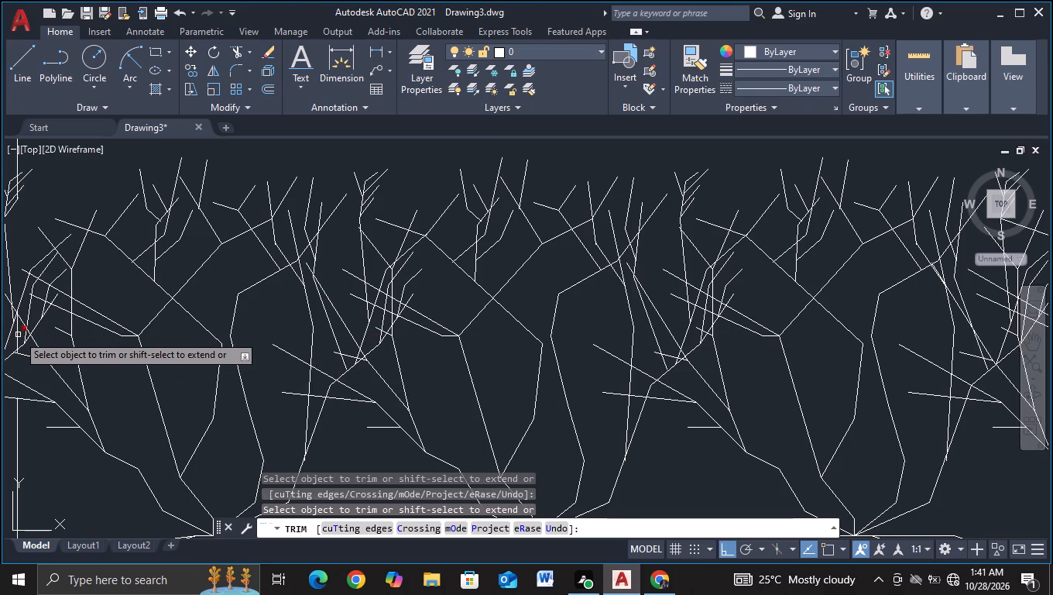
click(18, 335)
Trim the second window divider line where it runs through the fourth shrub row.
middle_drag(662, 304, 204, 359)
scroll(485, 352, down, 1)
middle_drag(499, 353, 0, 237)
scroll(152, 261, up, 1)
click(135, 252)
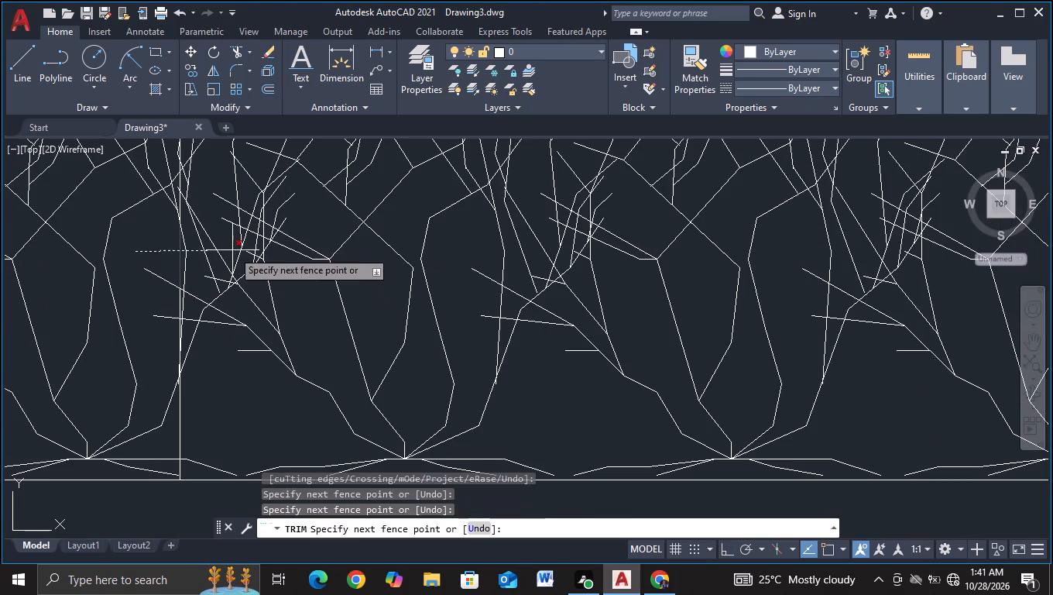
click(232, 250)
click(139, 306)
click(211, 292)
drag(142, 335, 164, 332)
click(211, 319)
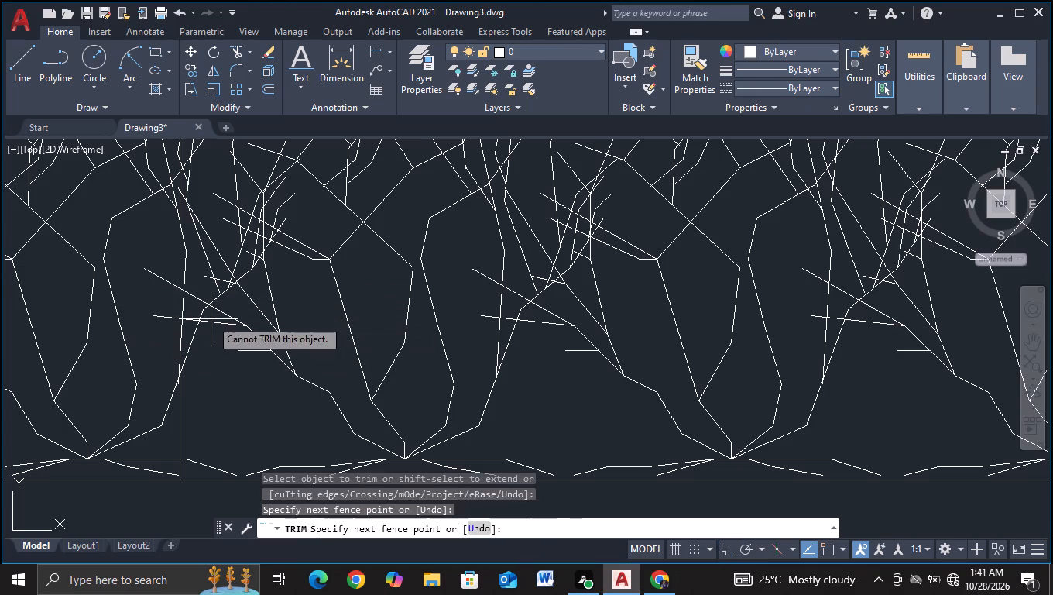
Restart the Trim command and trim the third window divider line through the fourth shrub row.
scroll(200, 249, down, 2)
middle_drag(355, 253, 0, 284)
scroll(305, 292, up, 2)
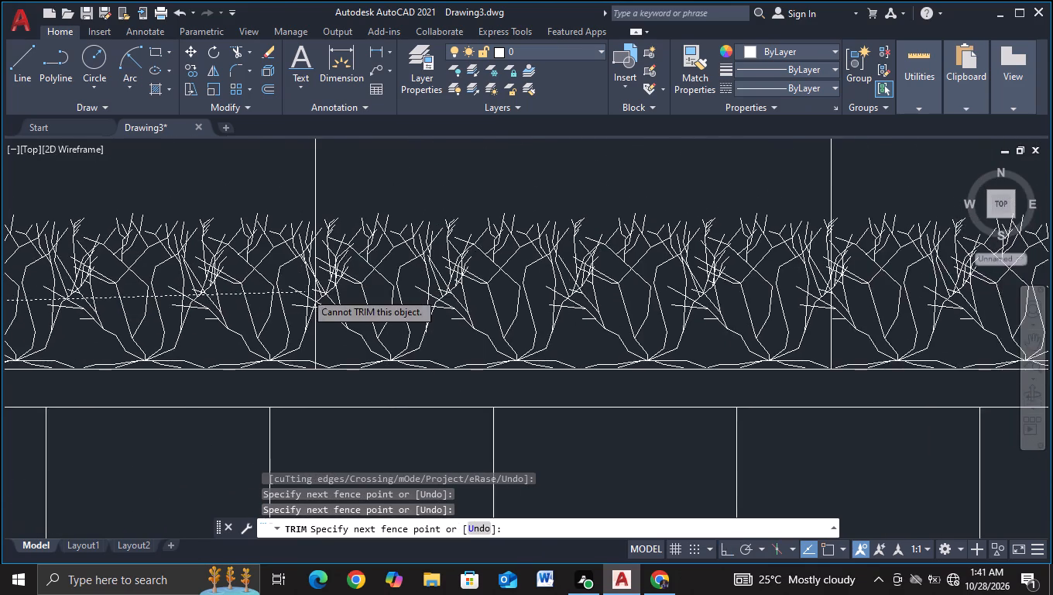
key(Escape)
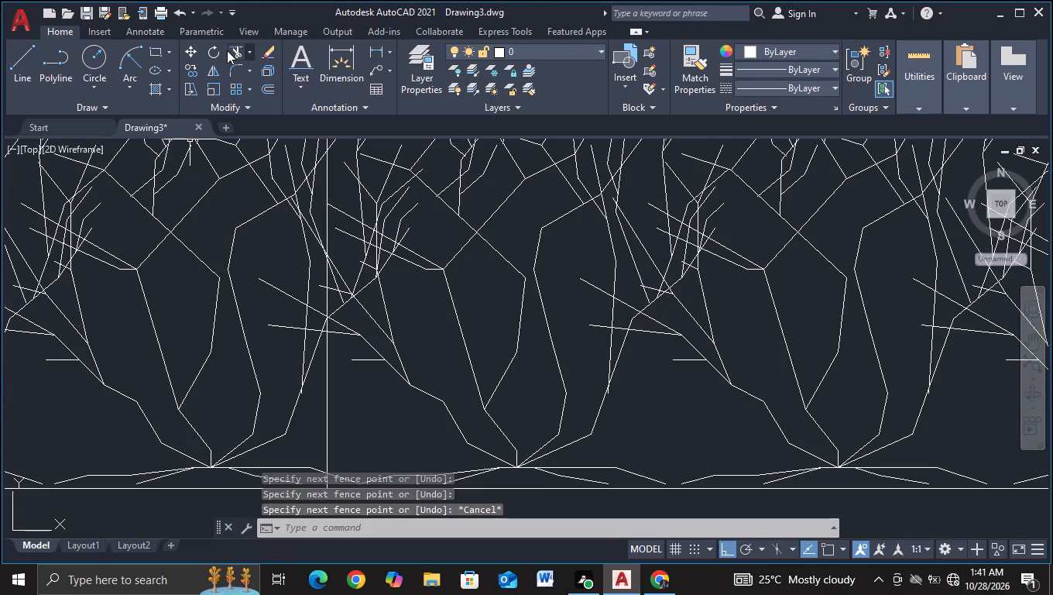
click(233, 50)
click(287, 272)
click(345, 231)
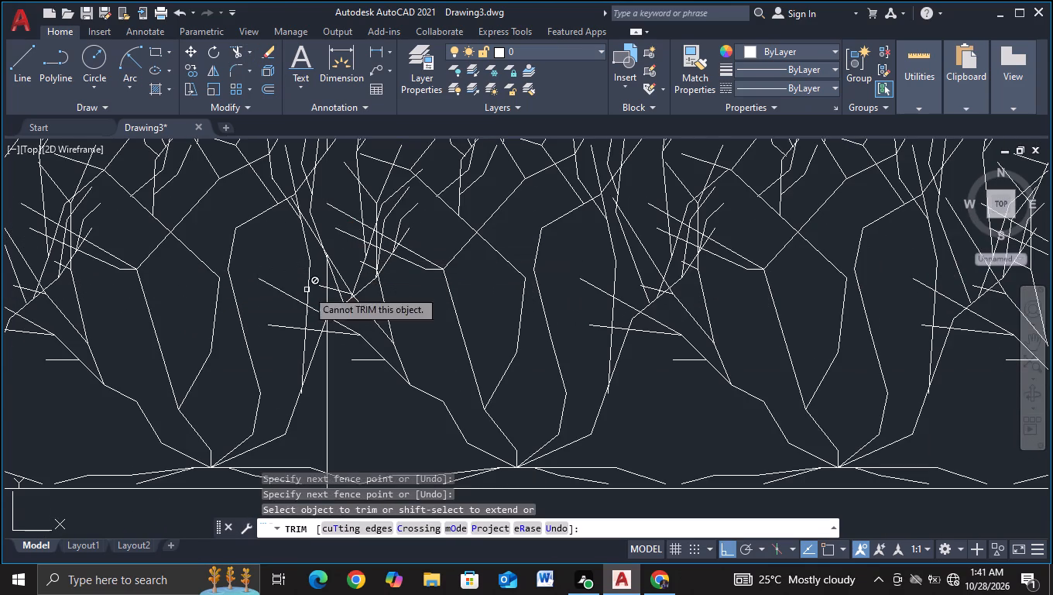
click(274, 312)
click(364, 255)
Trim the fourth window divider line where it crosses the fourth row's shrub branches.
scroll(364, 255, down, 2)
middle_drag(448, 260, 421, 273)
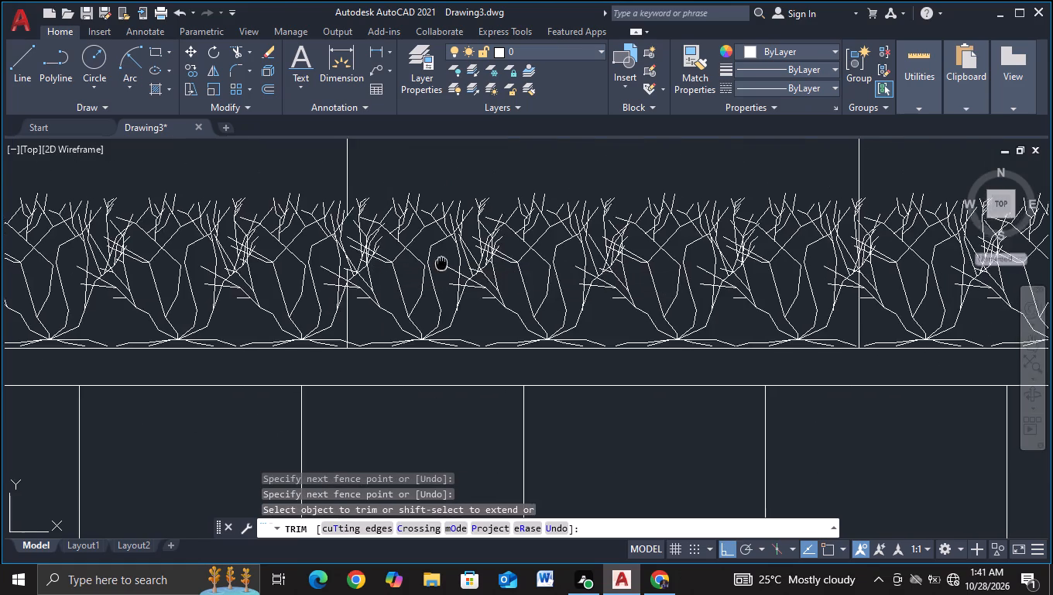
middle_drag(421, 273, 0, 297)
scroll(405, 278, up, 2)
click(298, 246)
click(368, 261)
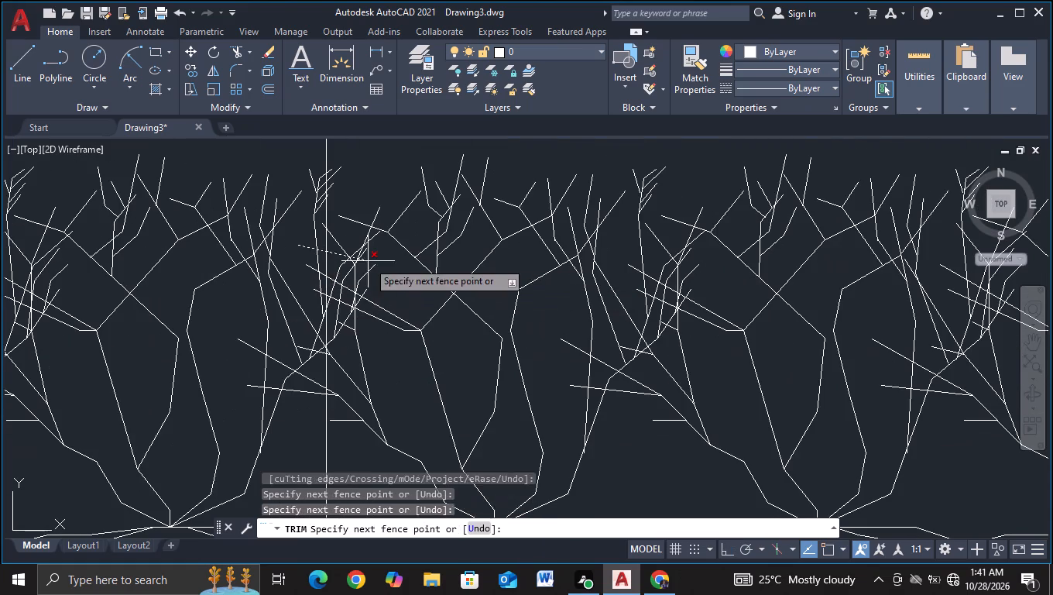
click(307, 371)
click(376, 349)
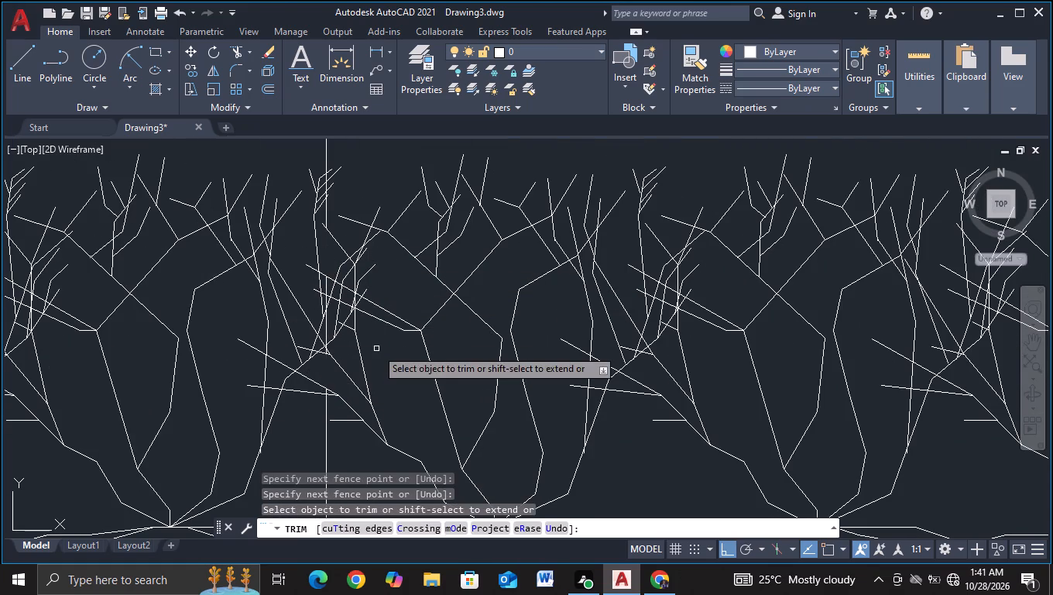
key(Escape)
Trim the inner wall line at the building's outer edge where it crosses the last shrub of the fourth row.
scroll(344, 325, down, 3)
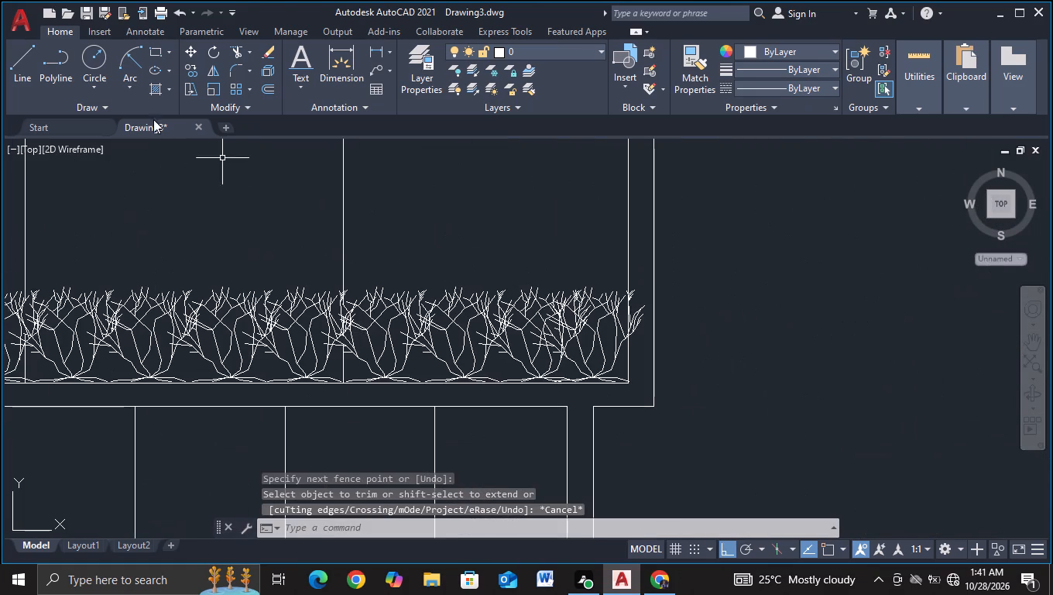
click(231, 54)
scroll(647, 309, up, 2)
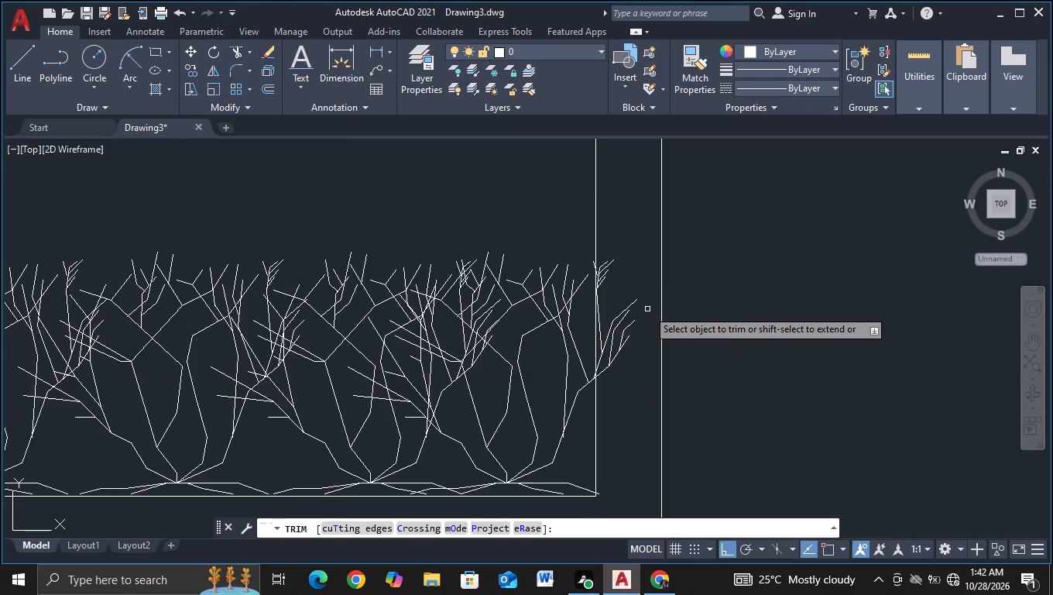
scroll(647, 309, up, 1)
click(540, 307)
click(592, 282)
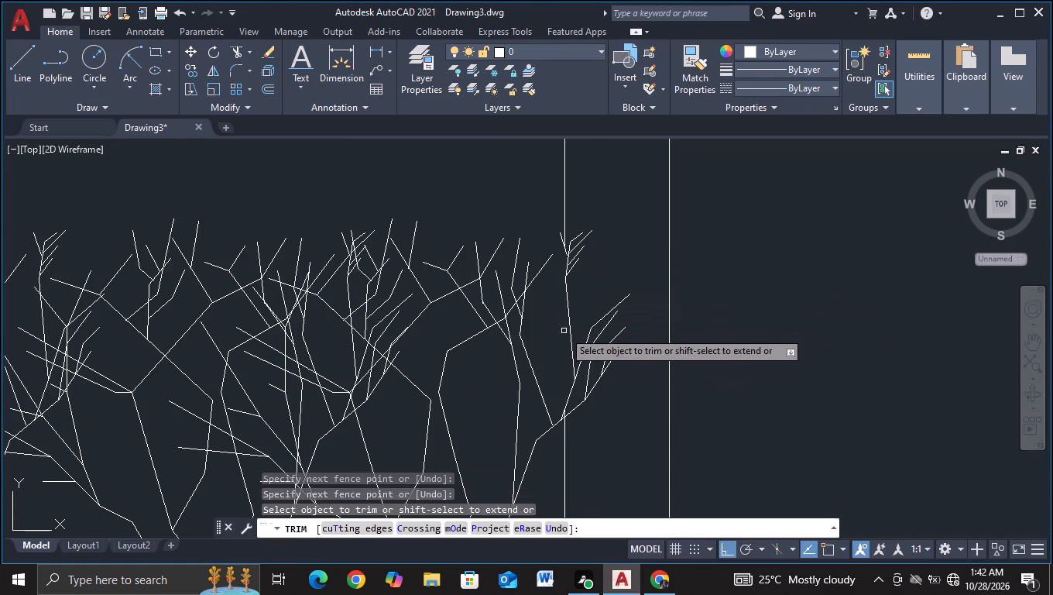
key(Escape)
Trim the inner wall line where it passes through the first shrub's middle branches in the fifth row.
scroll(561, 359, down, 3)
scroll(451, 363, down, 2)
middle_drag(426, 378, 668, 253)
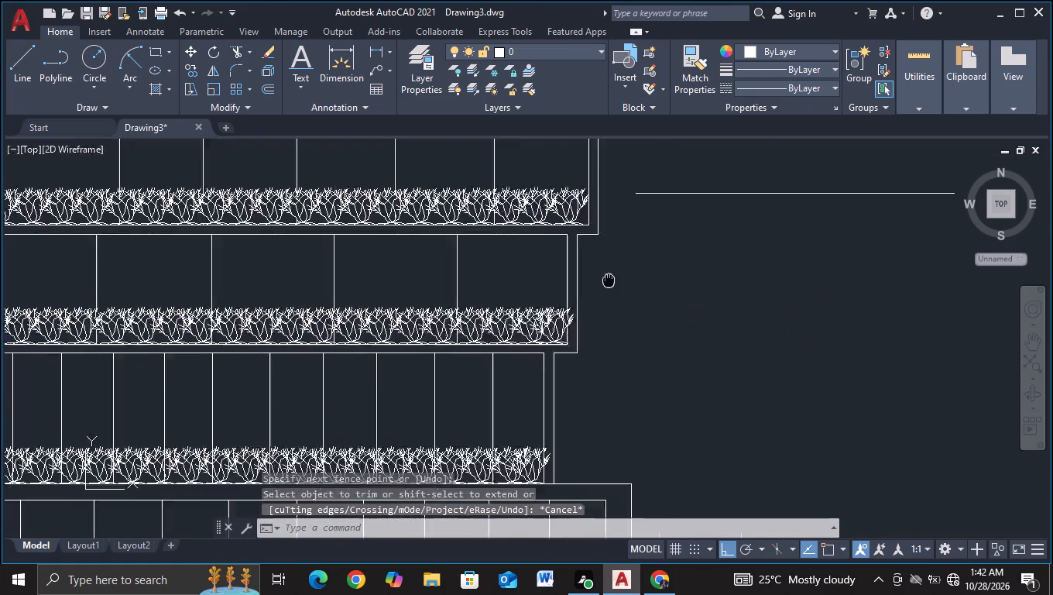
middle_drag(668, 253, 721, 222)
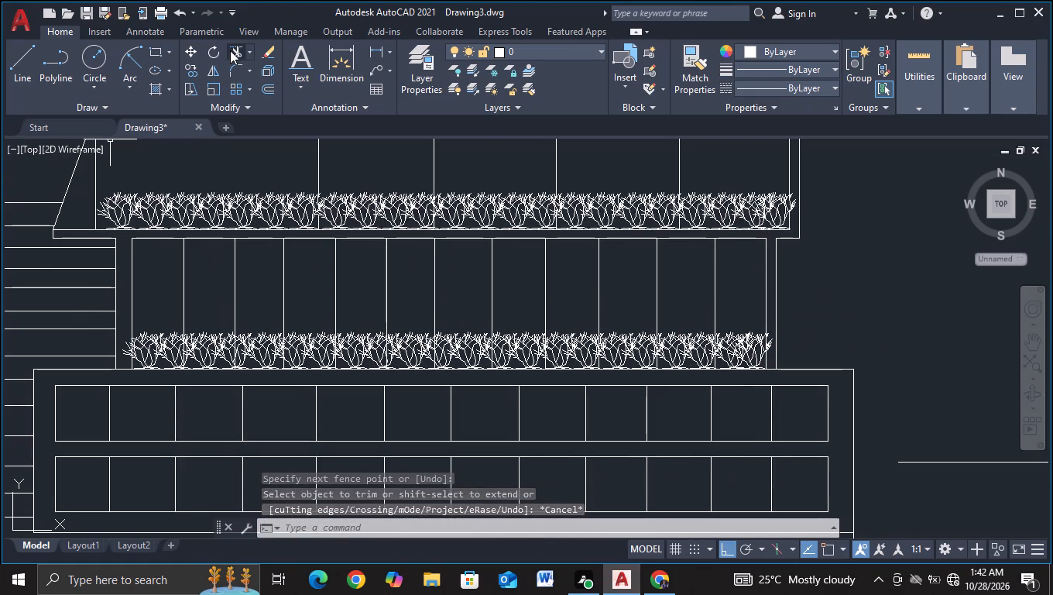
click(230, 50)
scroll(42, 364, up, 2)
scroll(232, 337, up, 4)
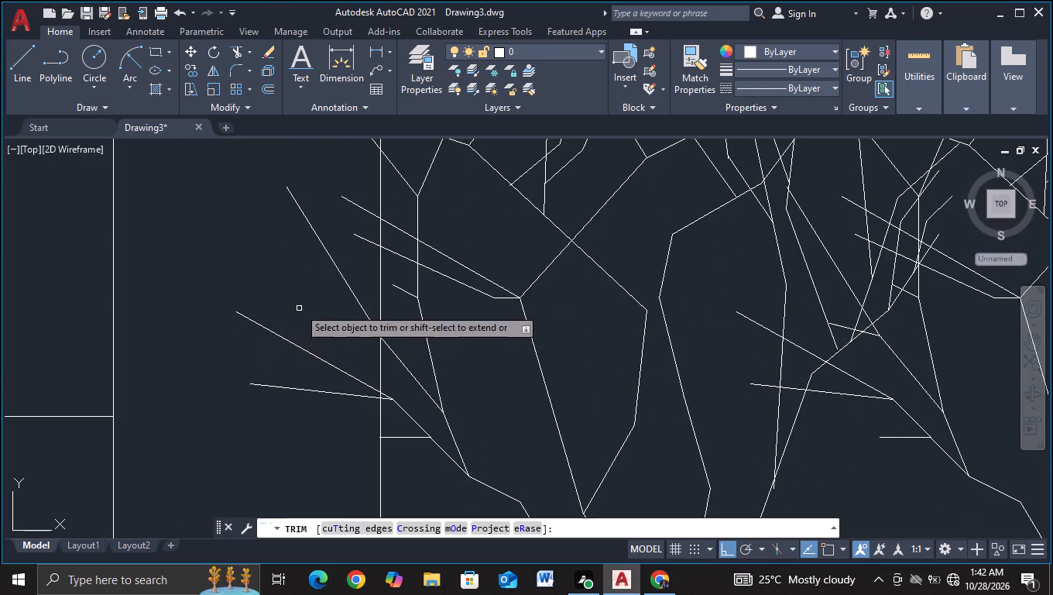
click(299, 307)
click(402, 278)
click(324, 338)
click(396, 366)
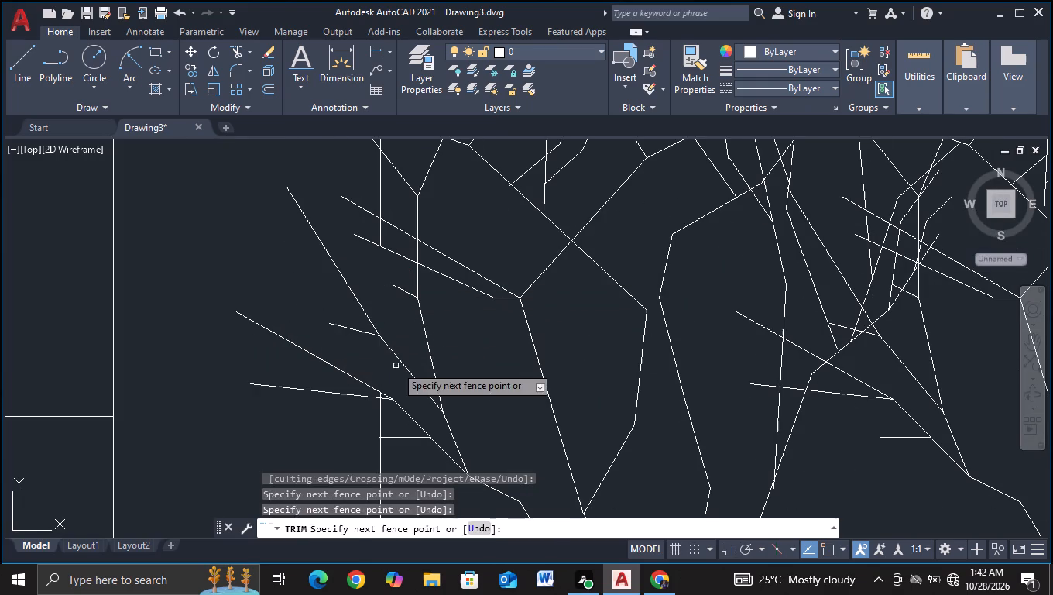
Trim the remaining upper pieces of that inner wall line between the first shrub's branches in the fifth row.
drag(320, 177, 341, 182)
click(432, 200)
scroll(426, 218, down, 2)
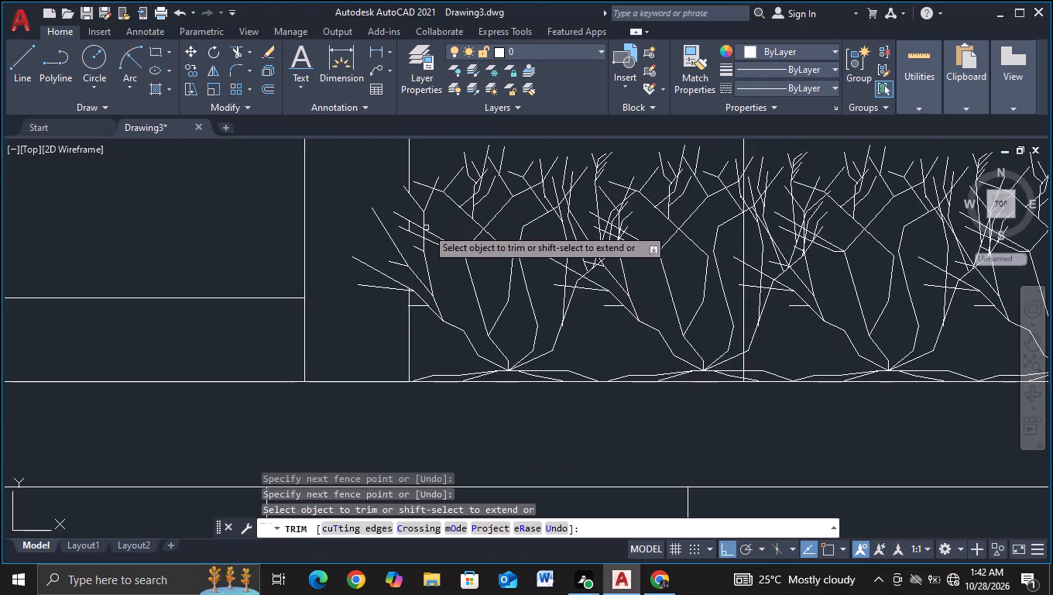
middle_drag(427, 228, 353, 268)
scroll(346, 270, up, 2)
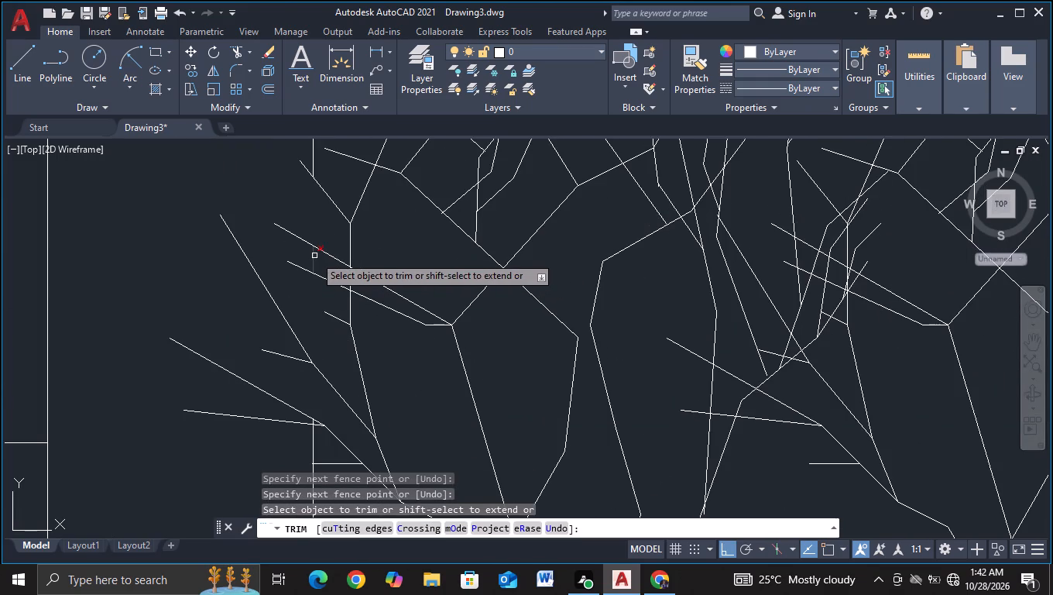
click(314, 256)
Trim the first window divider line where it runs through the fifth shrub row.
scroll(667, 317, down, 2)
middle_drag(670, 323, 255, 311)
click(434, 298)
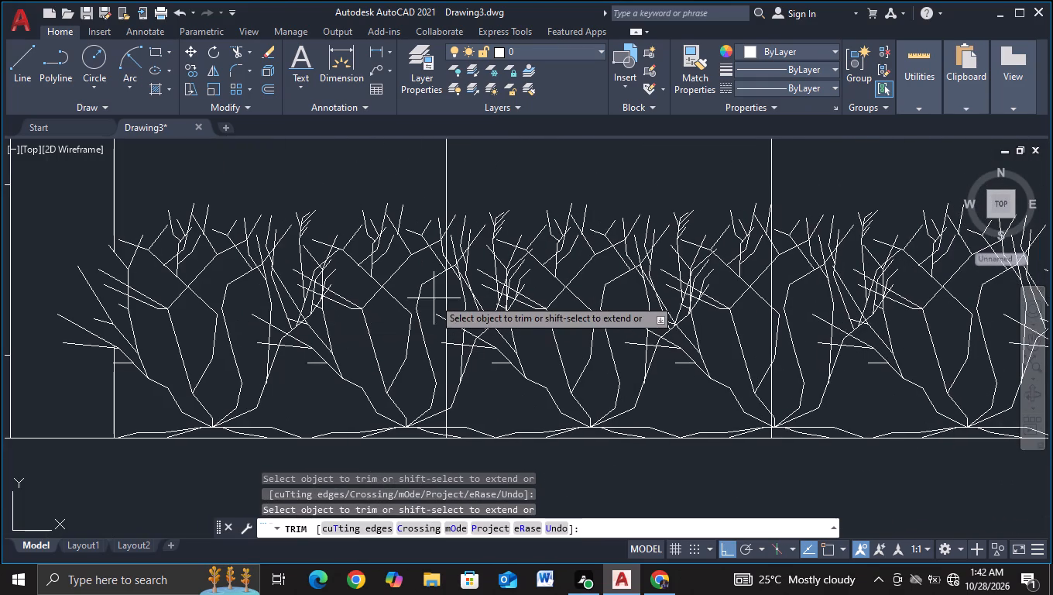
click(480, 280)
click(440, 326)
click(453, 372)
Trim the second window divider line where it runs through the fifth shrub row.
middle_drag(532, 299, 518, 307)
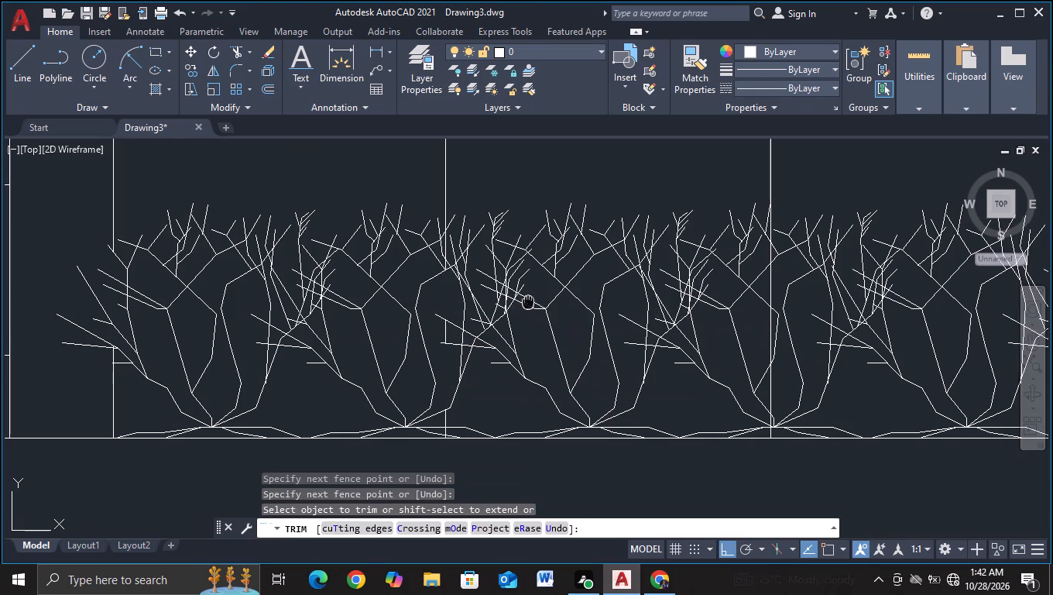
middle_drag(518, 307, 259, 360)
click(473, 387)
click(537, 318)
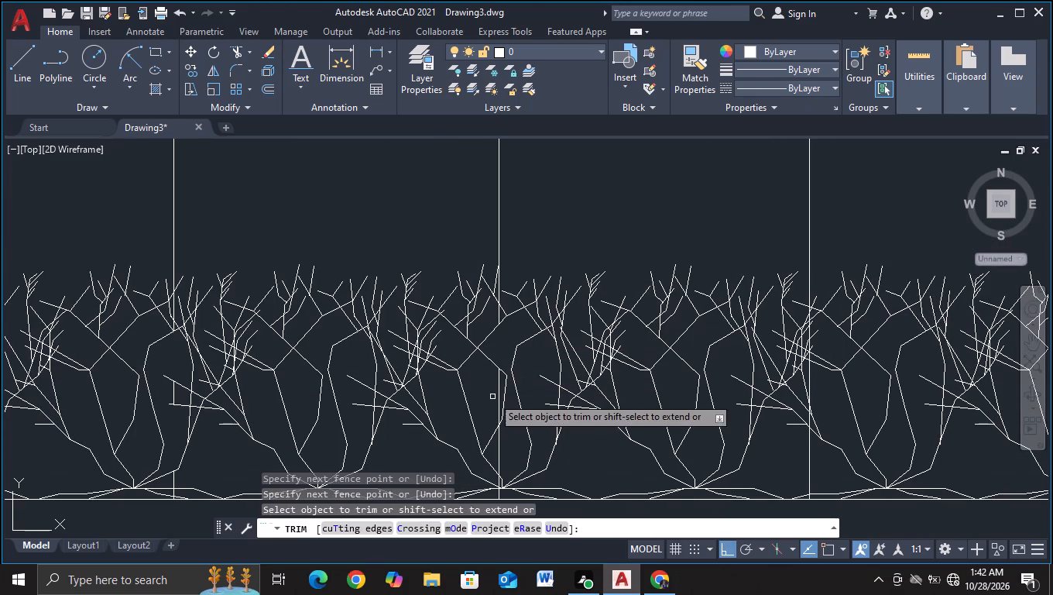
drag(482, 391, 493, 403)
click(522, 443)
Trim the third window divider line at several heights through the fifth shrub row.
middle_drag(551, 392, 99, 363)
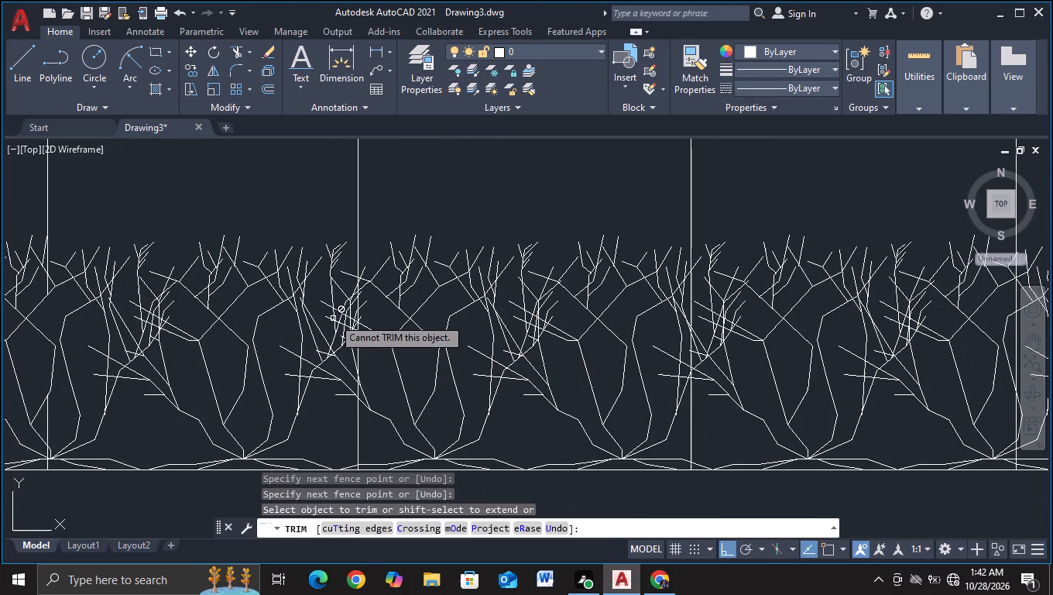
click(339, 298)
click(400, 343)
click(378, 369)
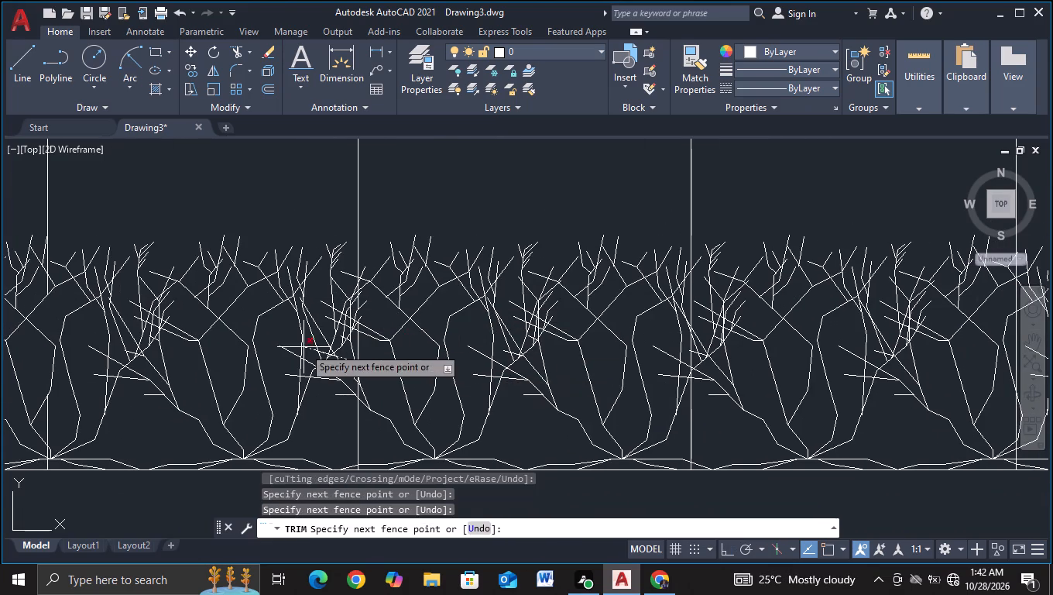
click(304, 347)
click(320, 411)
click(379, 400)
Trim the fourth window divider line where it runs through the fifth shrub row.
middle_drag(424, 365, 28, 361)
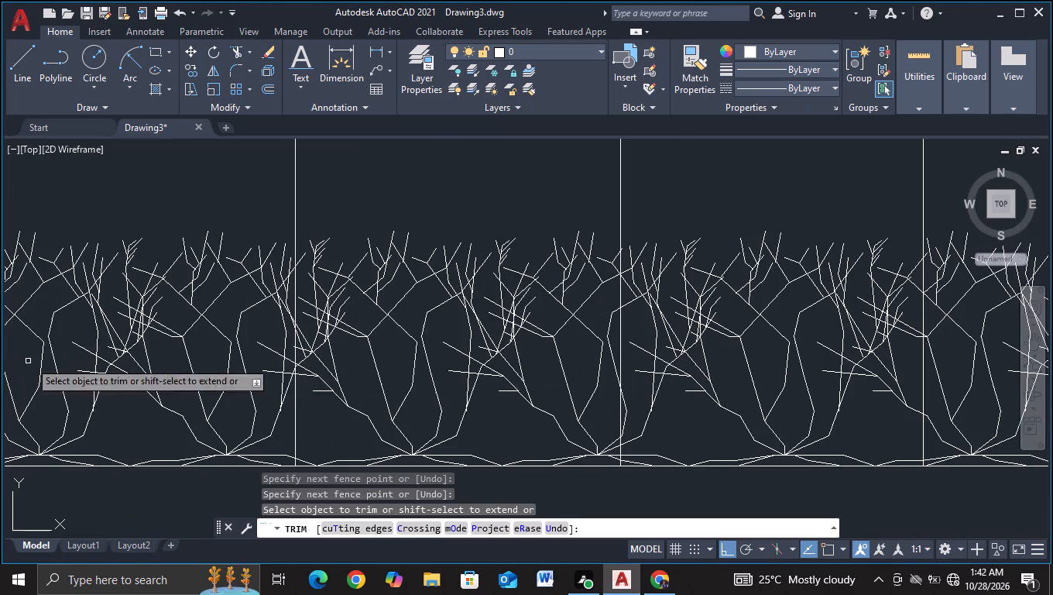
click(258, 325)
click(345, 334)
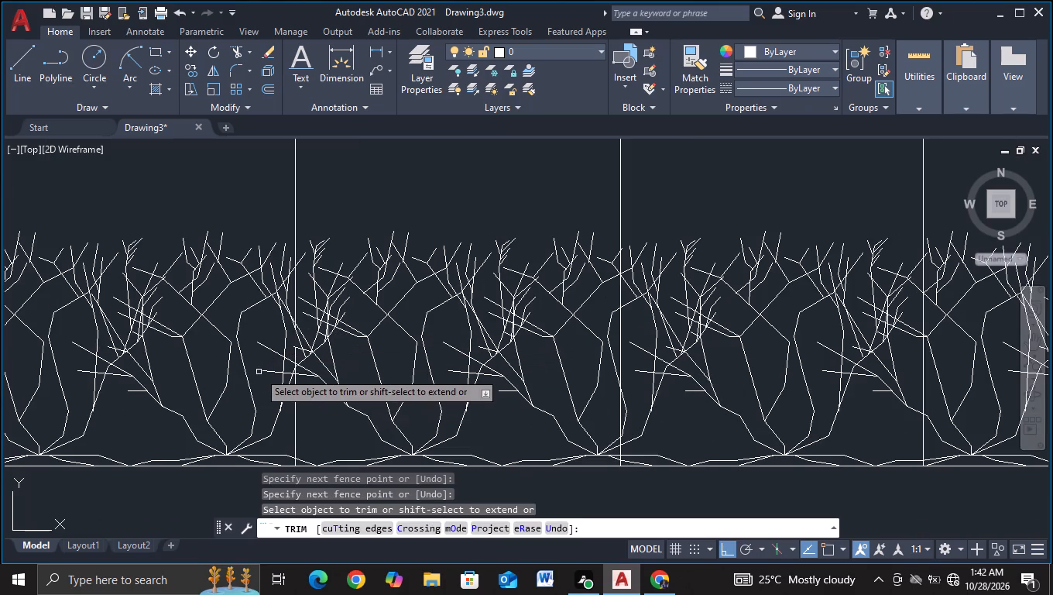
click(259, 372)
click(316, 413)
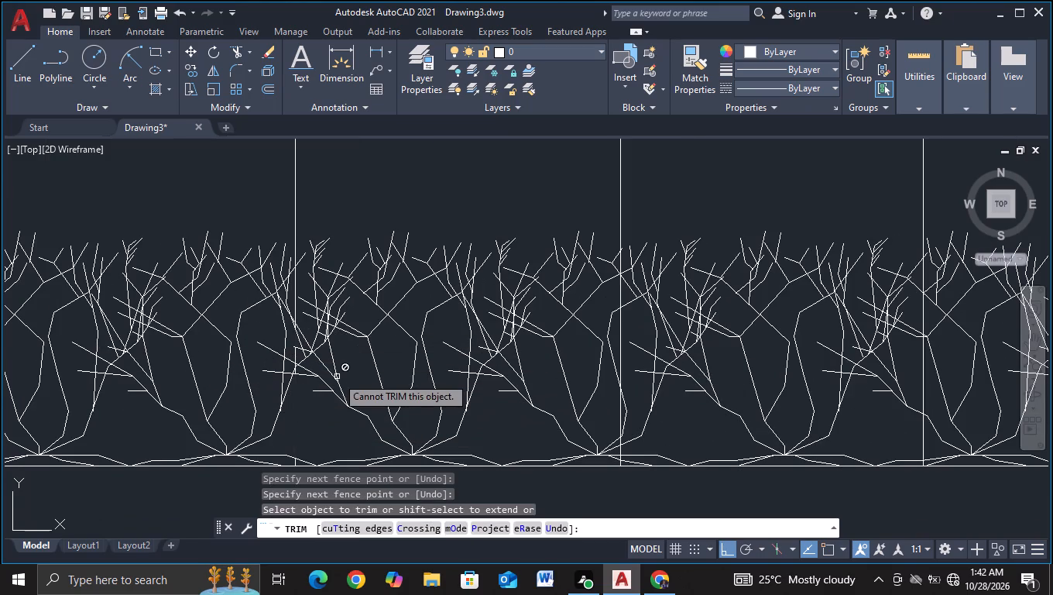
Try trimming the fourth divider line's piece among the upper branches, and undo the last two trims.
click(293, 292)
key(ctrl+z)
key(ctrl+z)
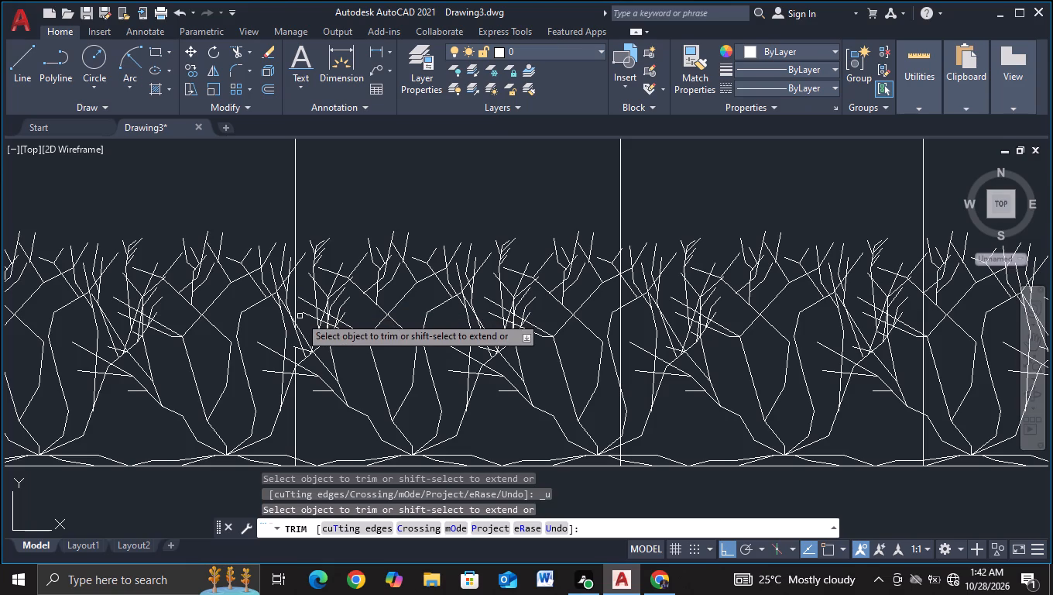
Trim the fifth window divider line where it passes behind the fifth row's shrub branches.
click(604, 304)
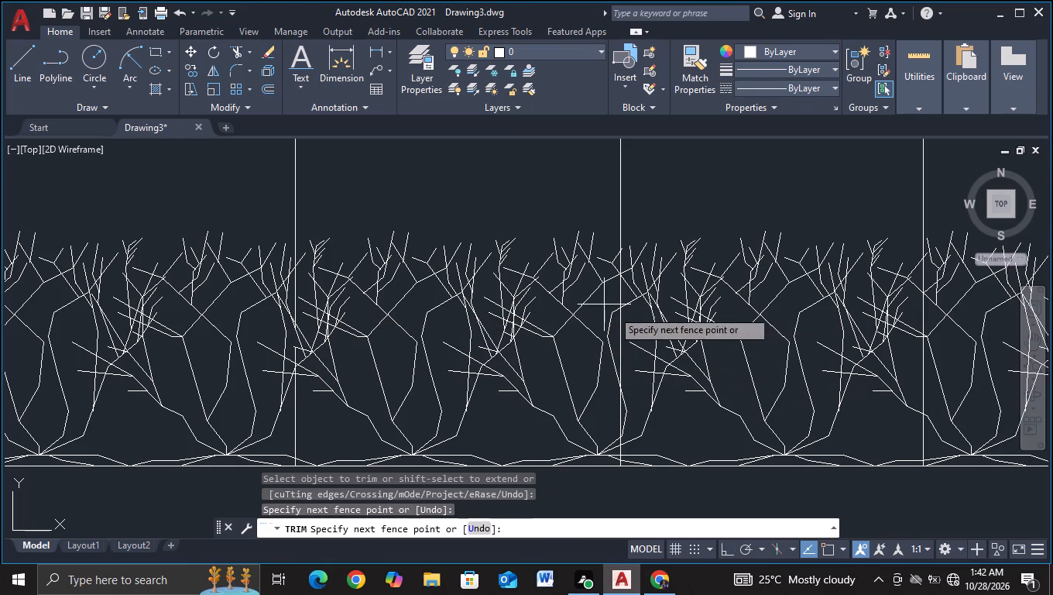
click(642, 331)
middle_drag(746, 375, 231, 378)
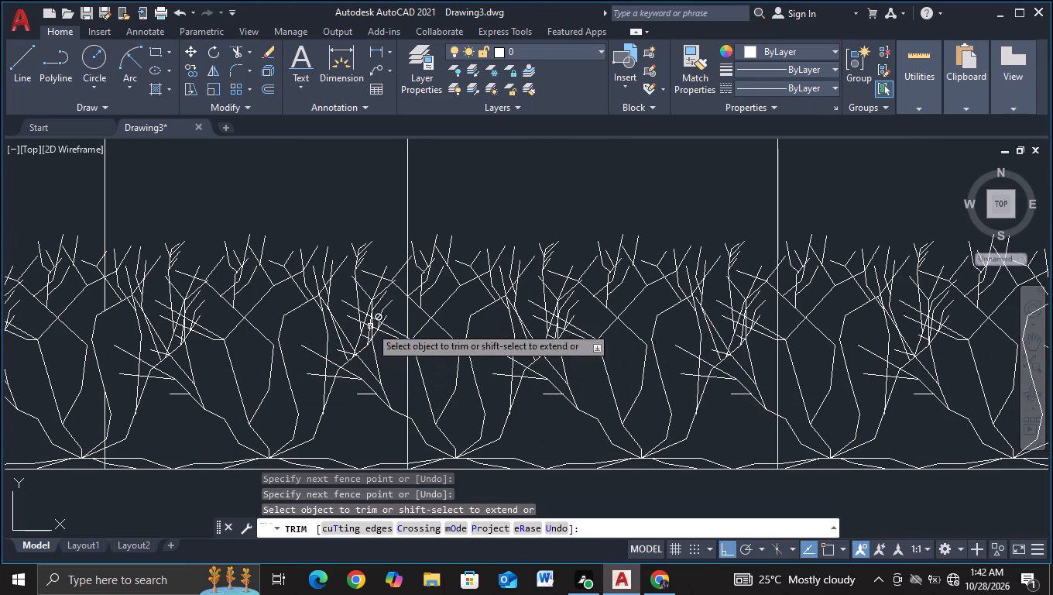
Trim the next two window divider lines along the fifth shrub row where they pass behind the branches.
click(396, 315)
click(439, 369)
click(386, 373)
click(437, 395)
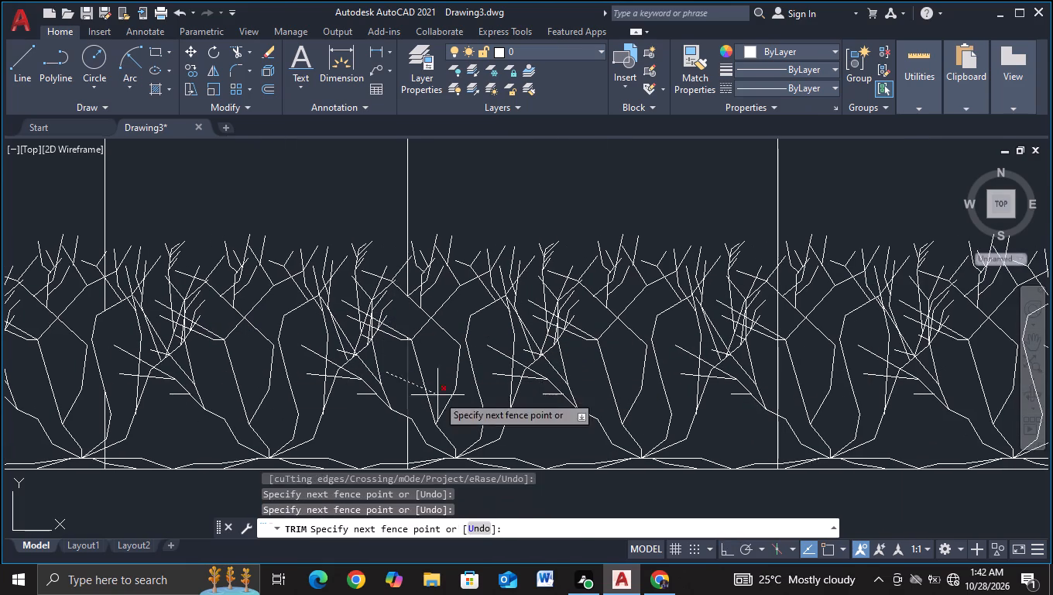
middle_drag(482, 385, 128, 388)
click(413, 308)
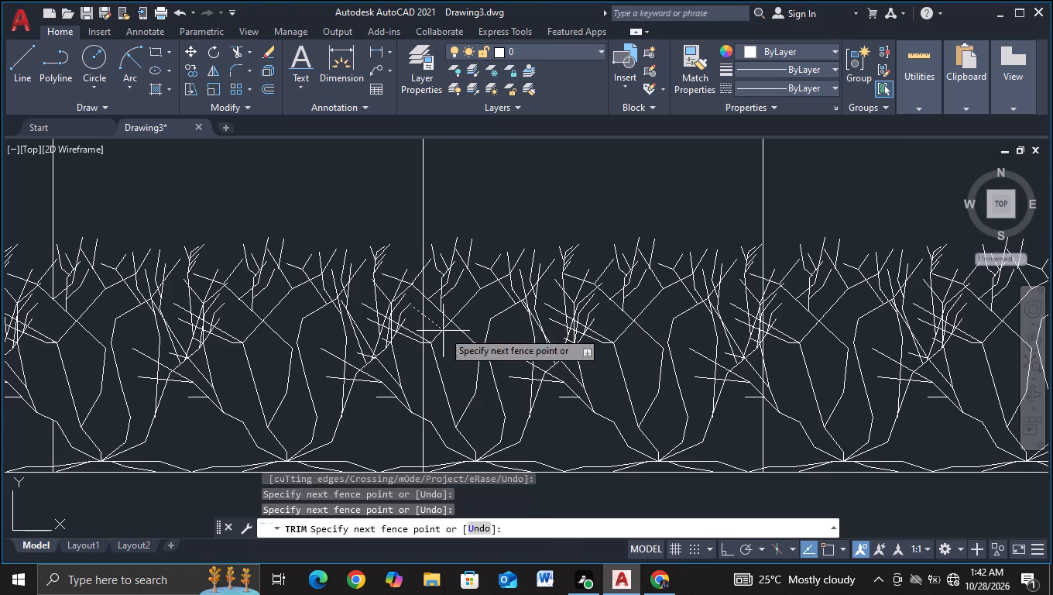
click(443, 331)
drag(406, 376, 421, 381)
click(468, 396)
Trim the following two window divider lines at upper and lower branch height through the fifth shrub row.
middle_drag(468, 396, 139, 411)
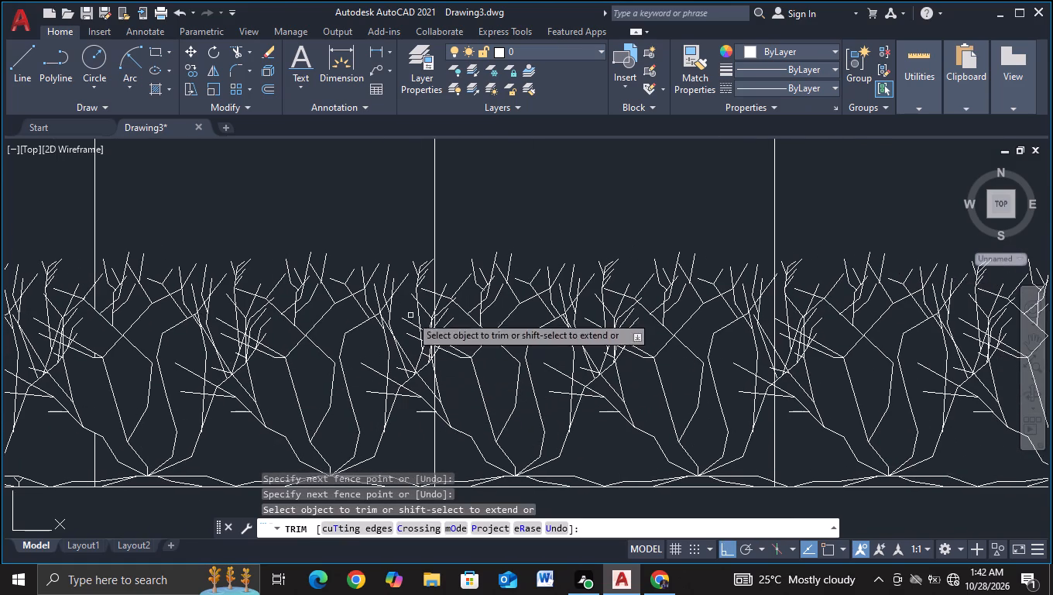
click(427, 299)
click(475, 332)
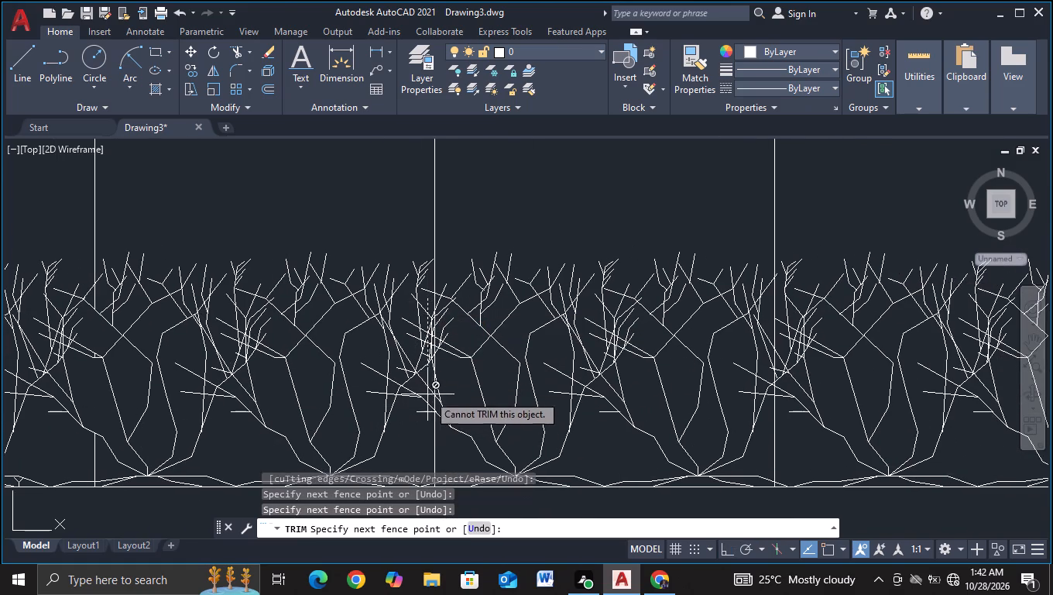
click(449, 397)
click(428, 377)
click(468, 376)
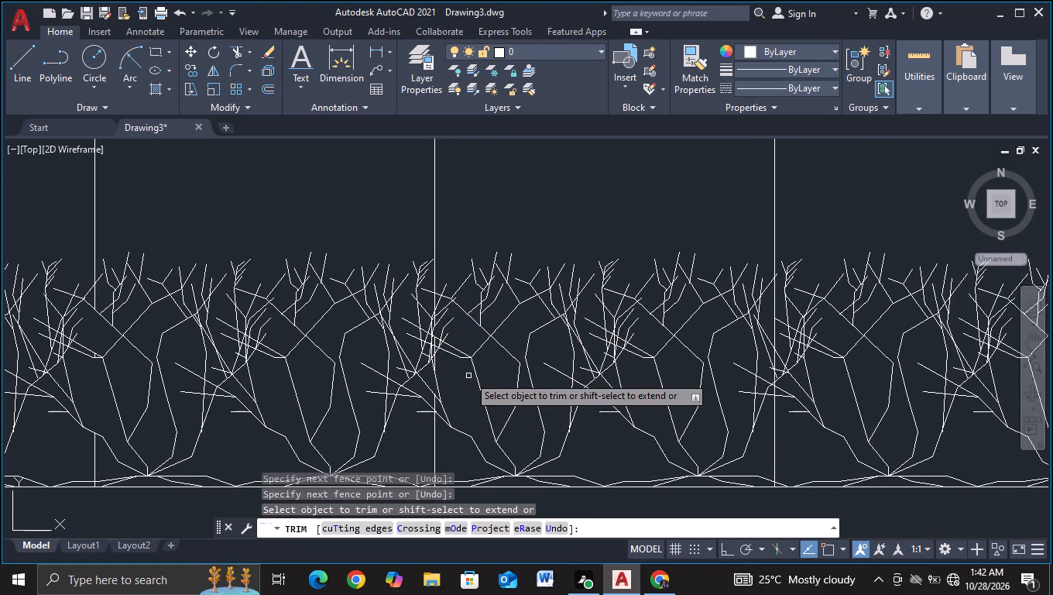
middle_drag(621, 383, 147, 387)
scroll(262, 372, up, 1)
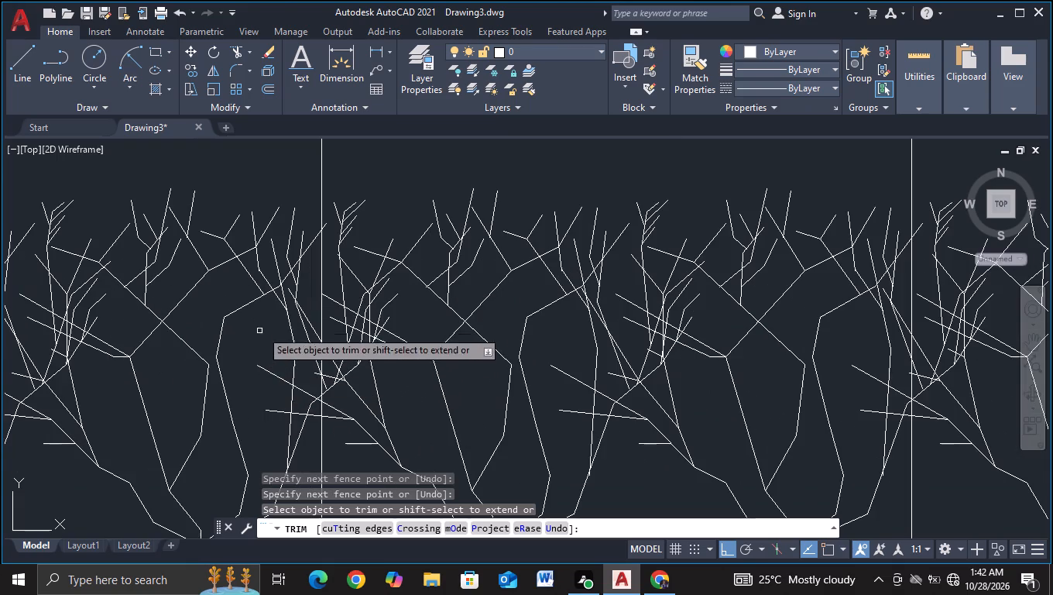
click(312, 289)
click(348, 325)
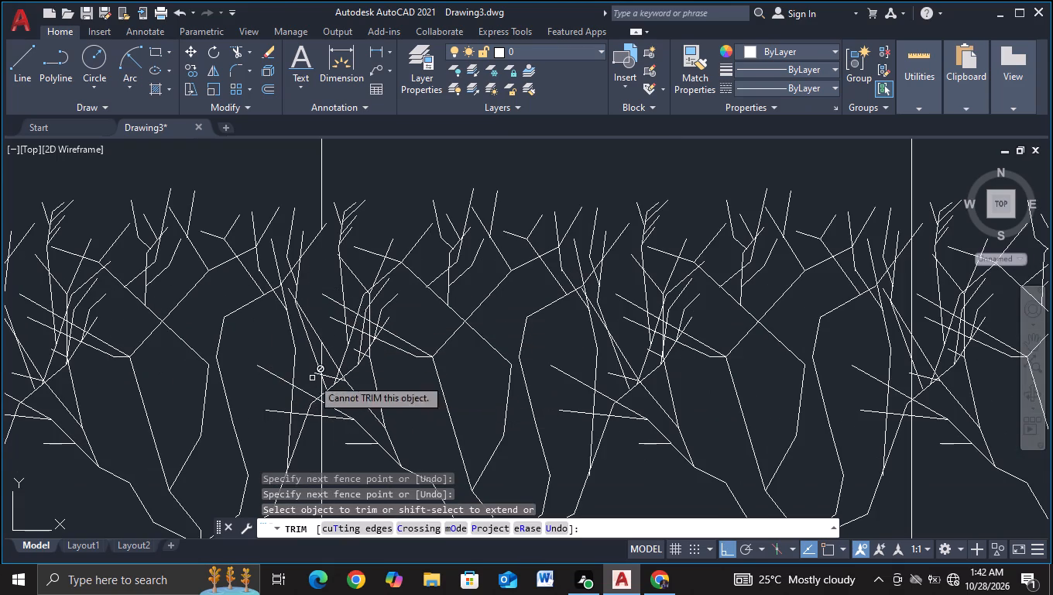
drag(298, 374, 308, 385)
click(358, 389)
Trim the second-to-last window divider line through the upper and lower branches of the fifth shrub row.
scroll(406, 377, down, 1)
middle_drag(458, 382, 97, 402)
scroll(325, 388, up, 1)
click(393, 311)
click(333, 334)
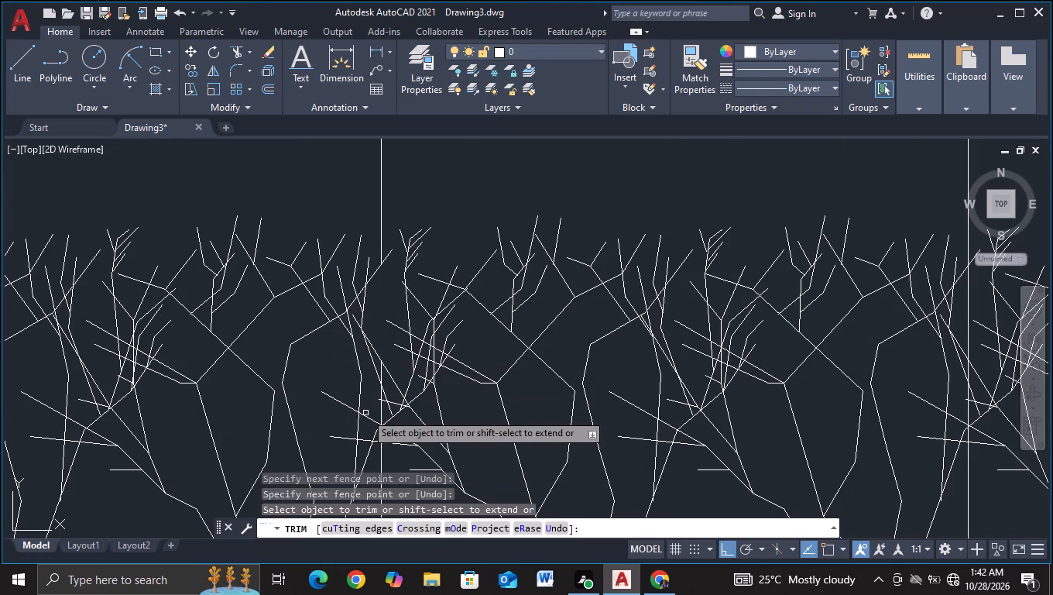
click(401, 372)
click(355, 396)
Trim the last window divider line before the right edge where it runs through the fifth shrub row.
scroll(369, 387, down, 2)
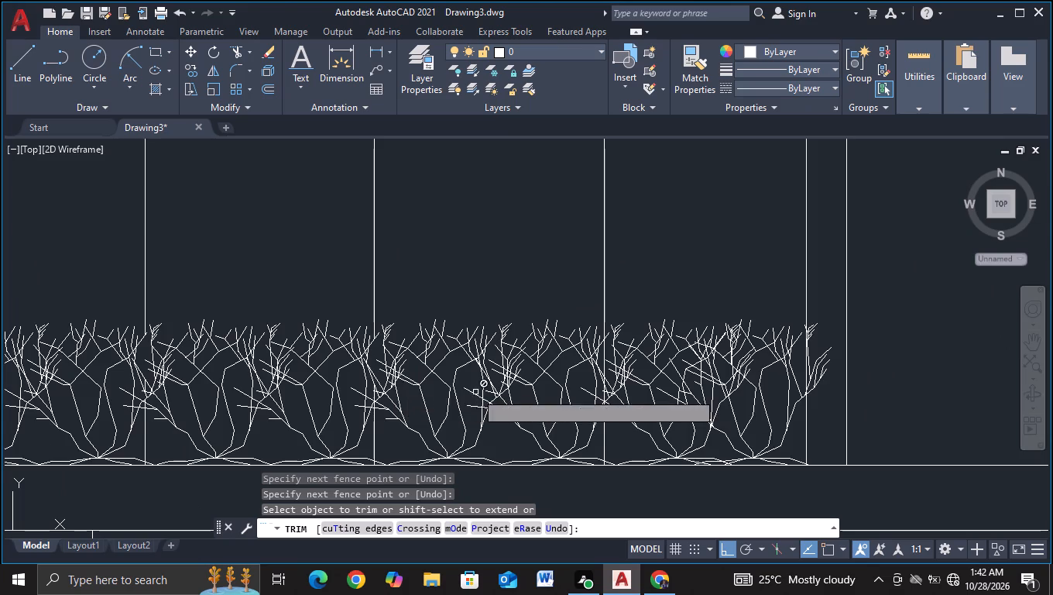
middle_drag(475, 392, 203, 399)
scroll(337, 363, up, 2)
click(339, 363)
click(267, 378)
scroll(286, 380, down, 2)
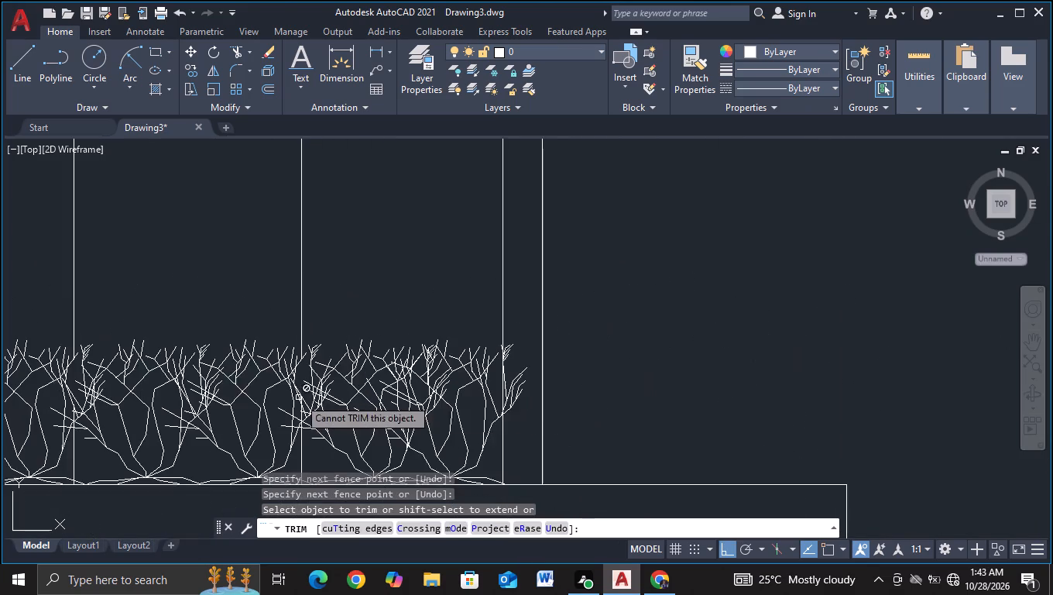
middle_drag(300, 403, 325, 345)
scroll(325, 345, up, 2)
click(337, 359)
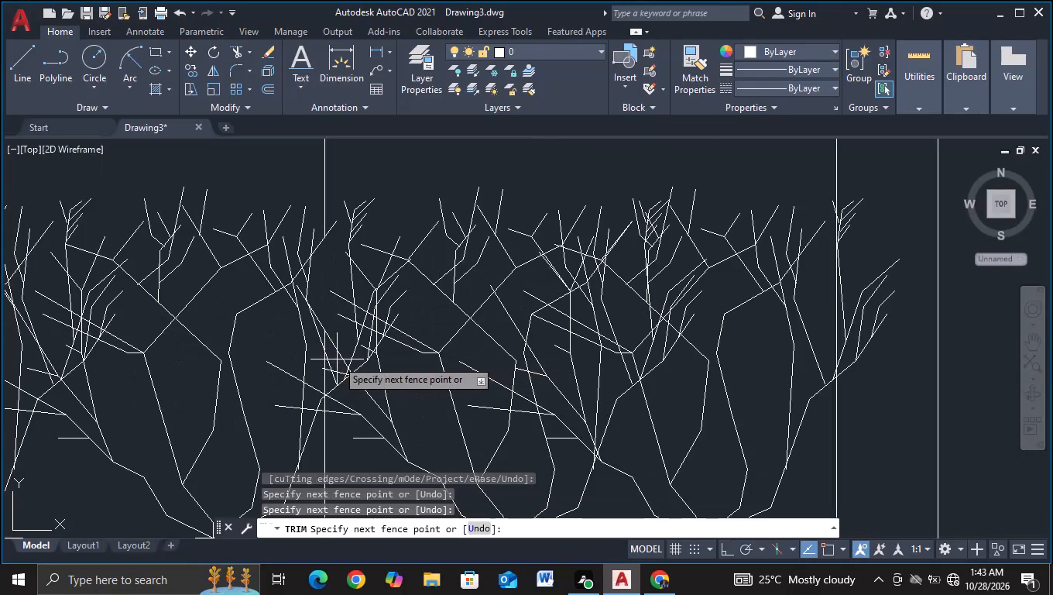
click(277, 370)
Trim the window's right edge line where it passes behind the last shrub of the fifth row.
scroll(286, 364, down, 2)
scroll(471, 332, up, 1)
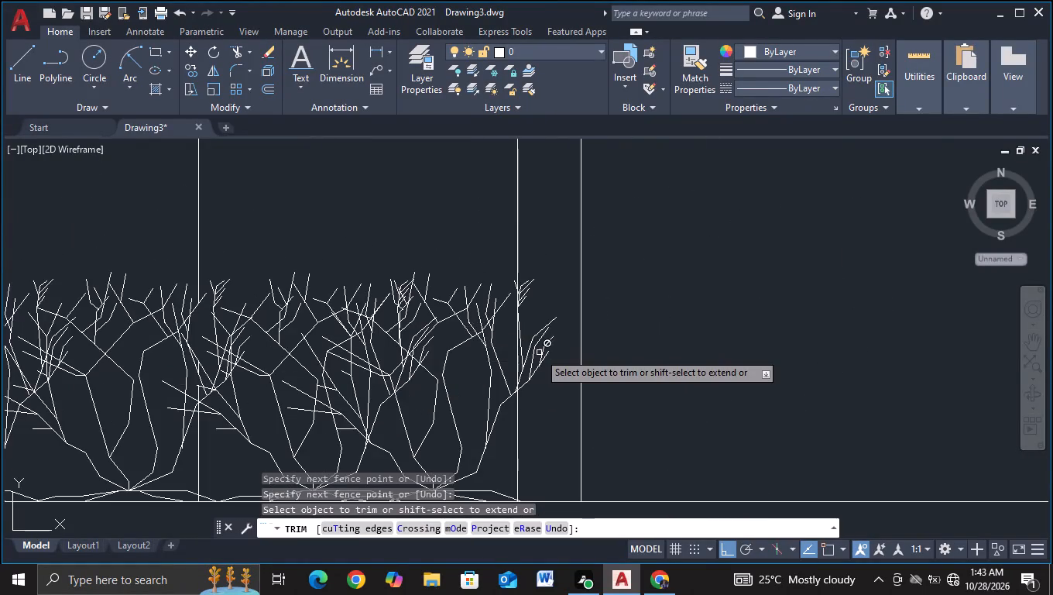
scroll(539, 353, up, 2)
click(499, 301)
click(418, 328)
Trim the left edge line of the sixth row's window where it crosses the first shrub's branches.
scroll(419, 328, down, 2)
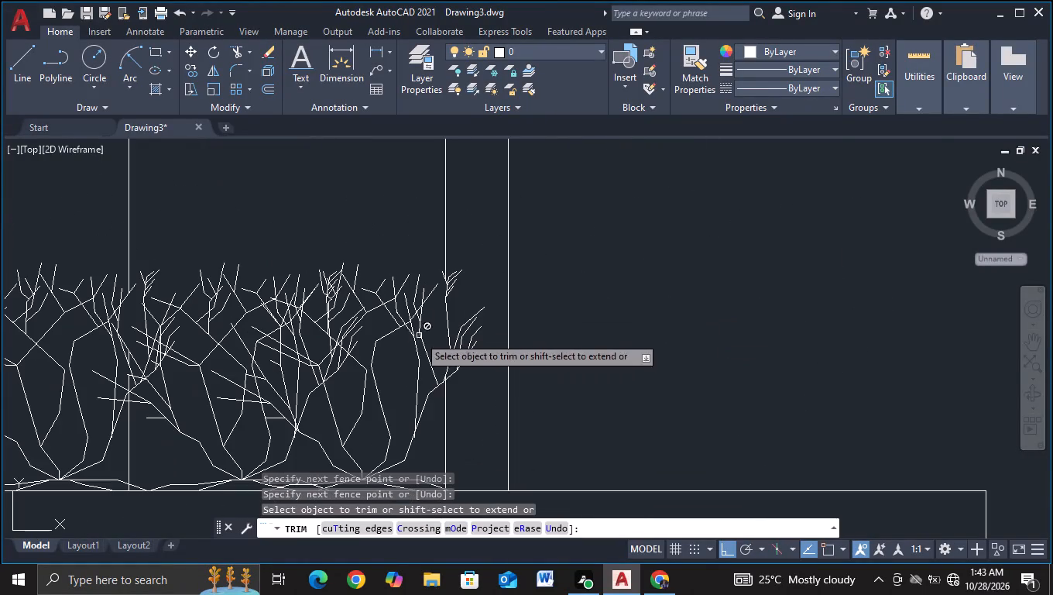
scroll(346, 367, down, 3)
middle_drag(272, 395, 710, 160)
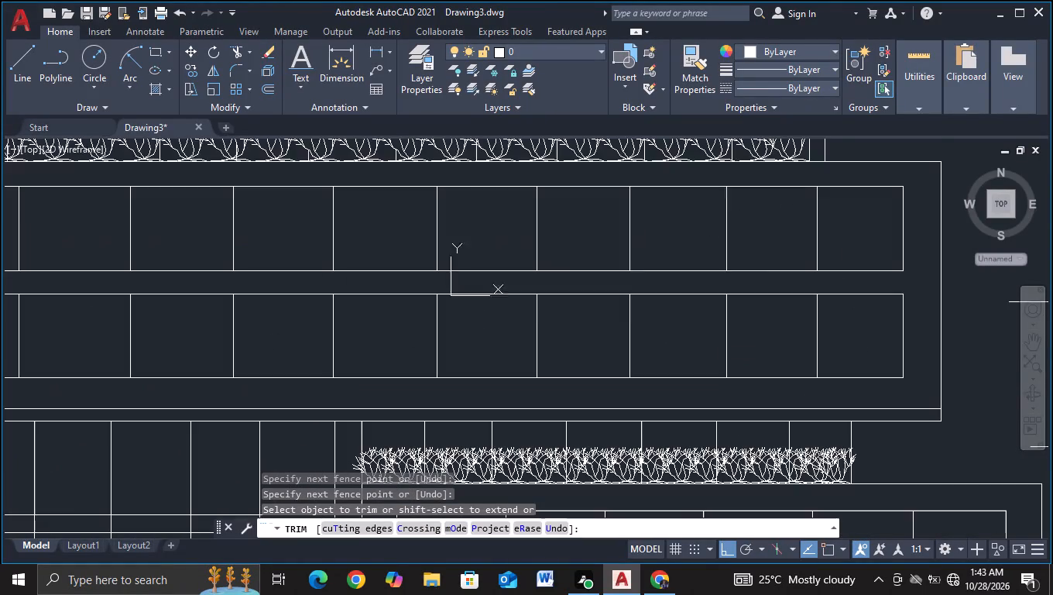
scroll(475, 313, down, 2)
middle_drag(472, 333, 586, 184)
scroll(574, 206, up, 3)
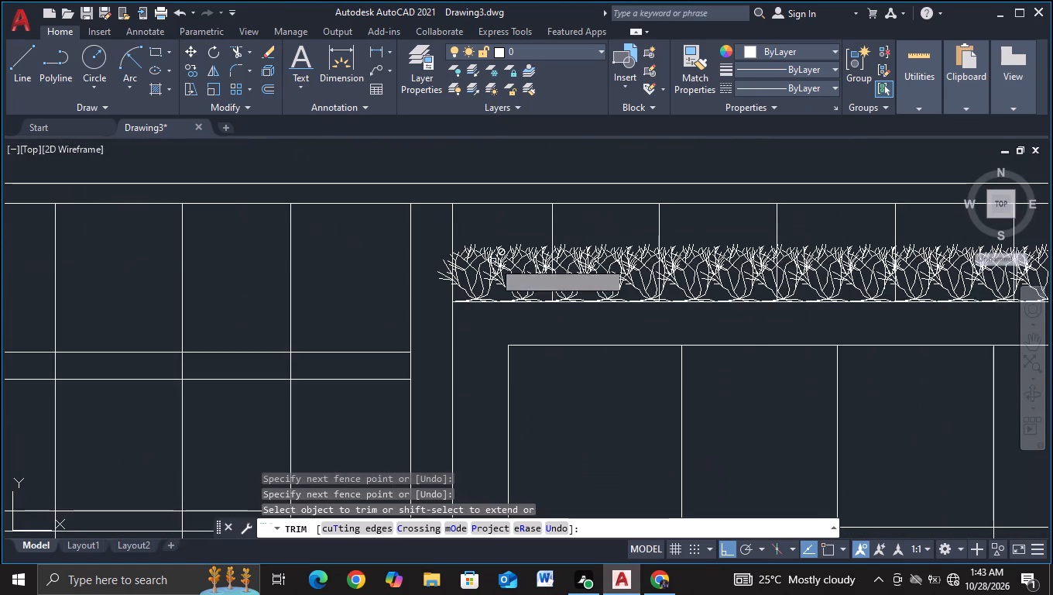
scroll(454, 265, up, 4)
click(421, 260)
click(451, 296)
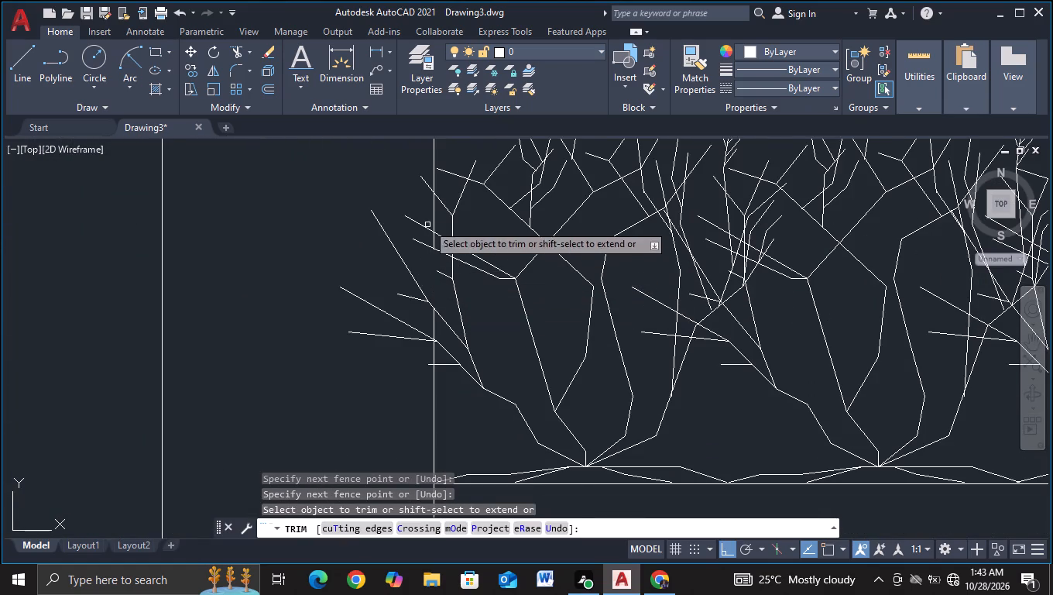
click(427, 205)
click(454, 231)
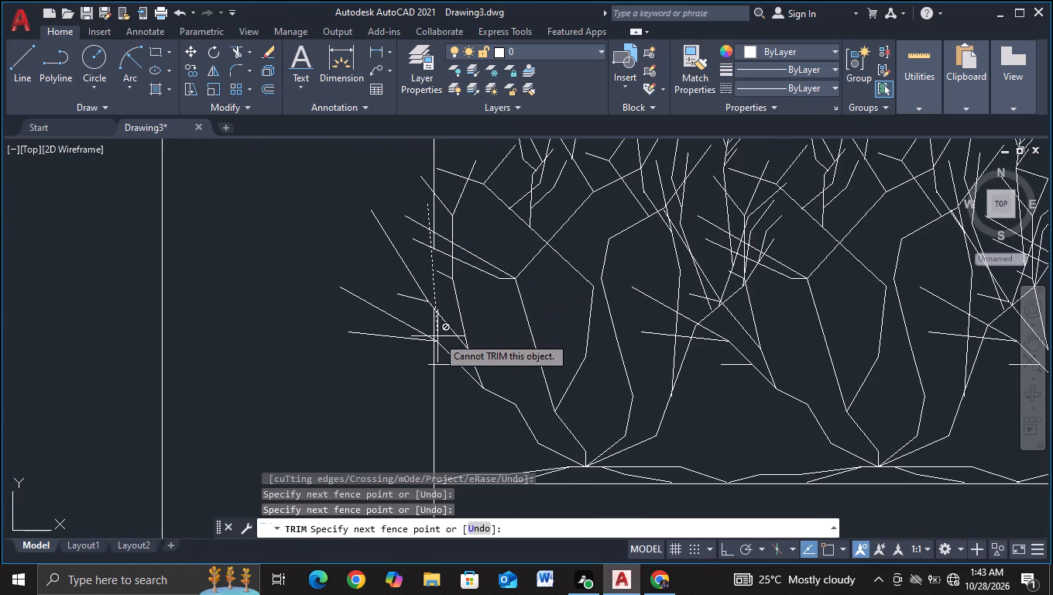
click(434, 339)
drag(426, 202, 434, 212)
click(455, 232)
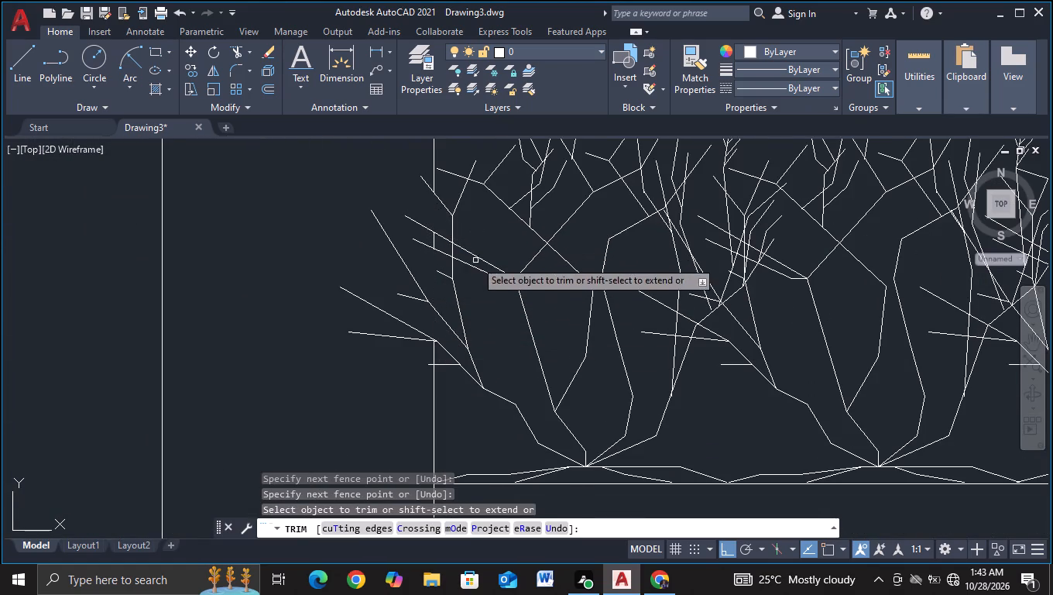
Trim the first window divider line at two heights through the sixth shrub row.
scroll(513, 273, down, 1)
middle_drag(581, 296, 192, 315)
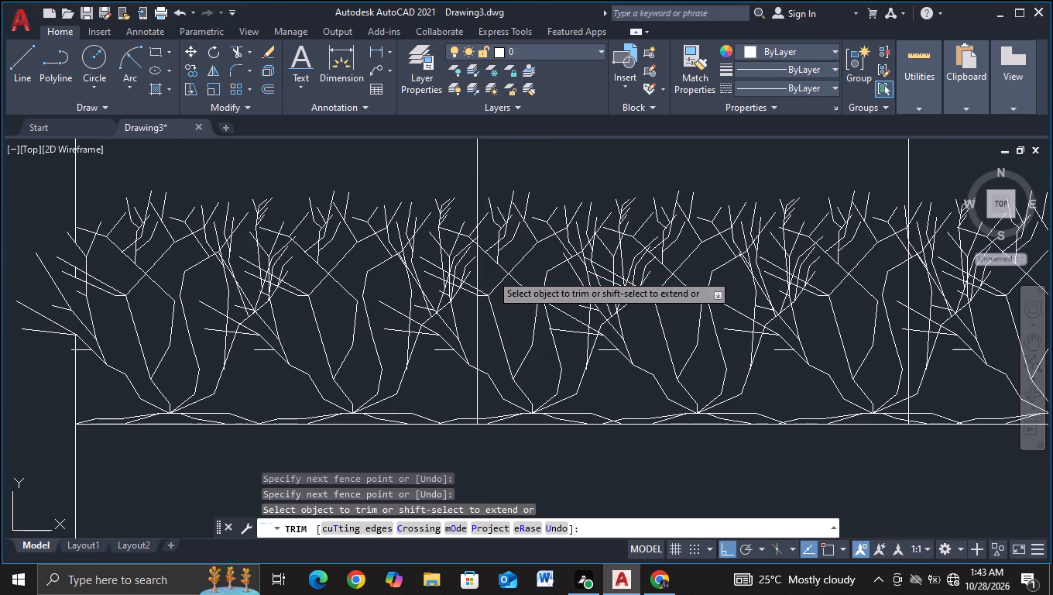
click(491, 273)
click(422, 271)
drag(506, 303, 475, 313)
click(441, 323)
Trim the second window divider line piece by piece where it runs through the sixth shrub row.
middle_drag(483, 314, 424, 322)
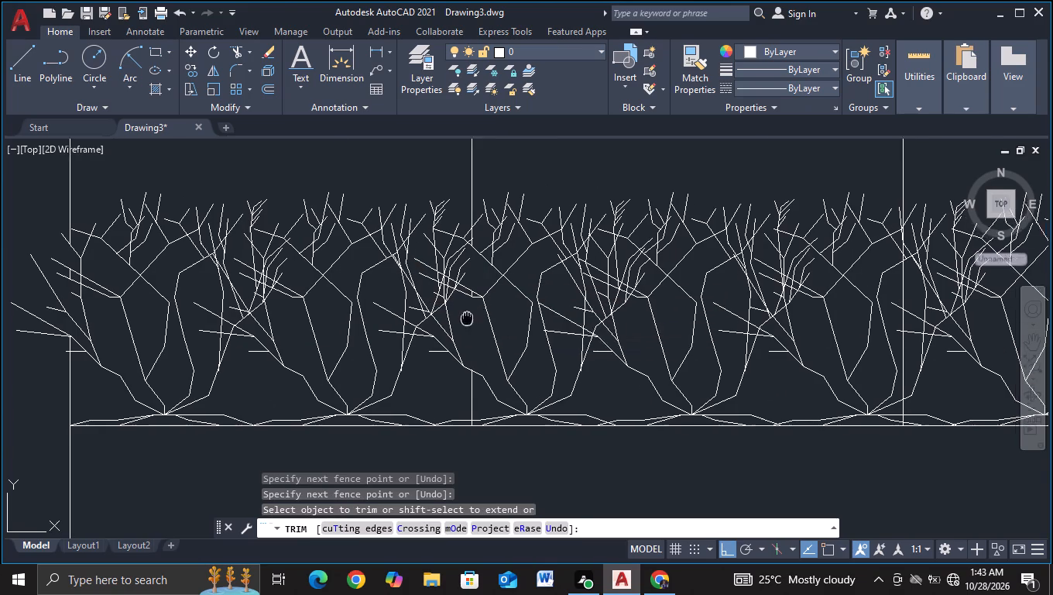
middle_drag(424, 322, 87, 349)
click(526, 311)
click(470, 311)
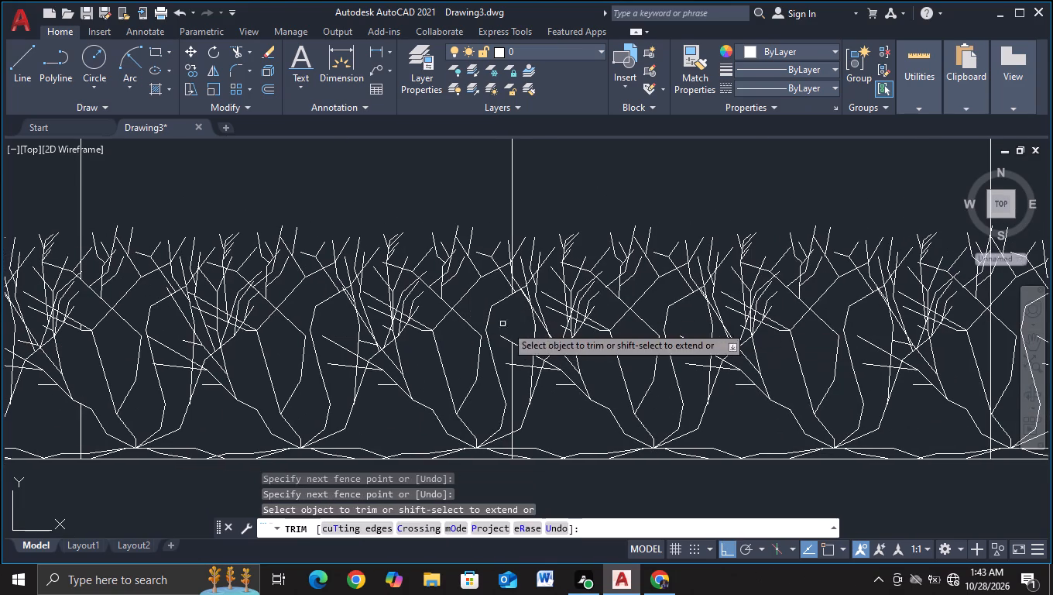
drag(525, 333, 513, 354)
click(496, 389)
click(524, 359)
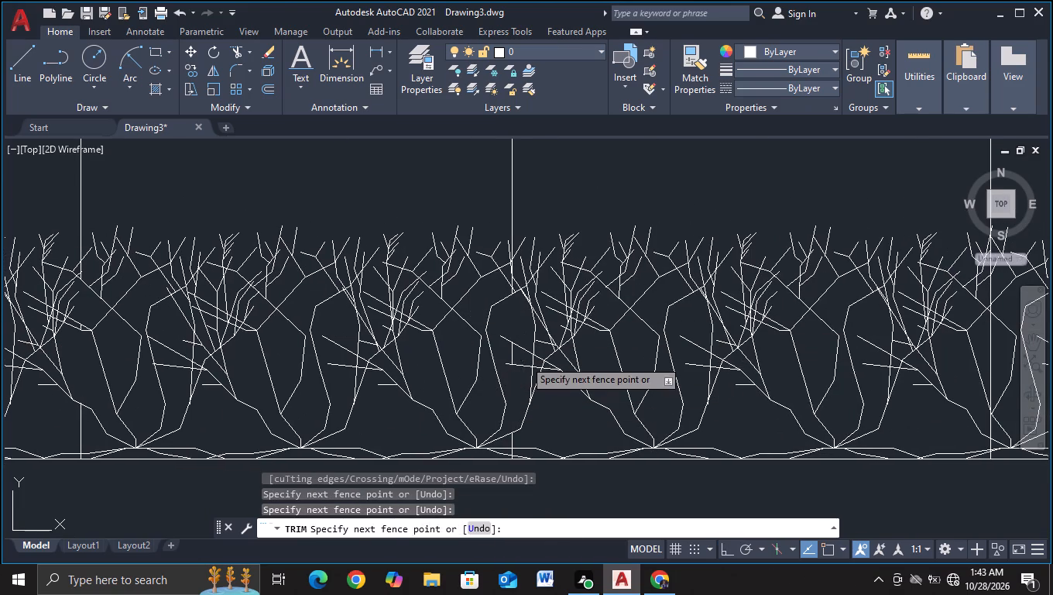
click(523, 357)
click(489, 349)
Trim the third window divider line through the middle and upper branches of the sixth shrub row.
middle_drag(543, 329, 108, 347)
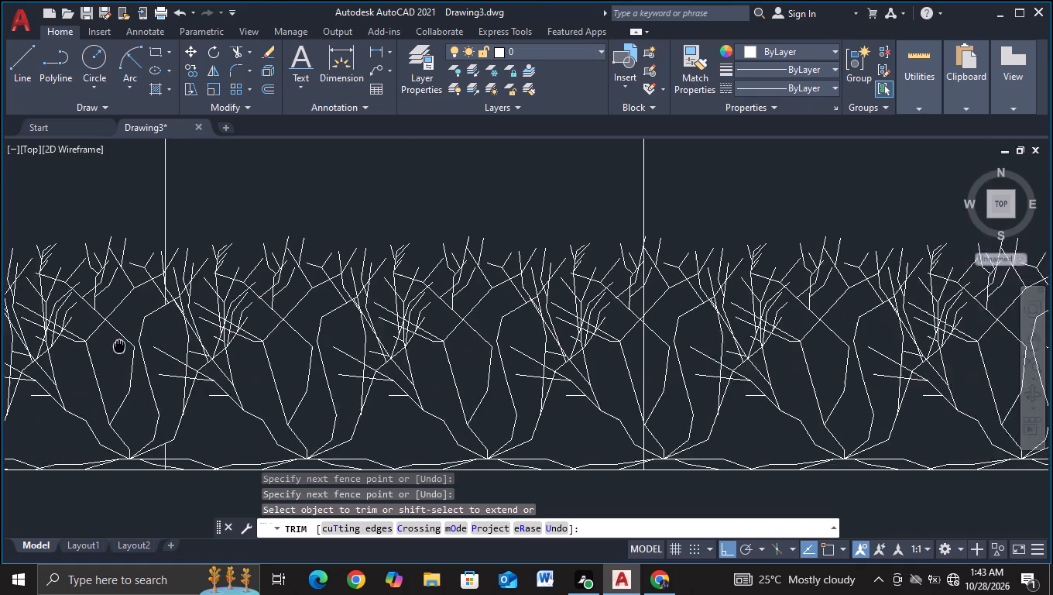
middle_drag(108, 347, 30, 349)
click(509, 315)
click(444, 363)
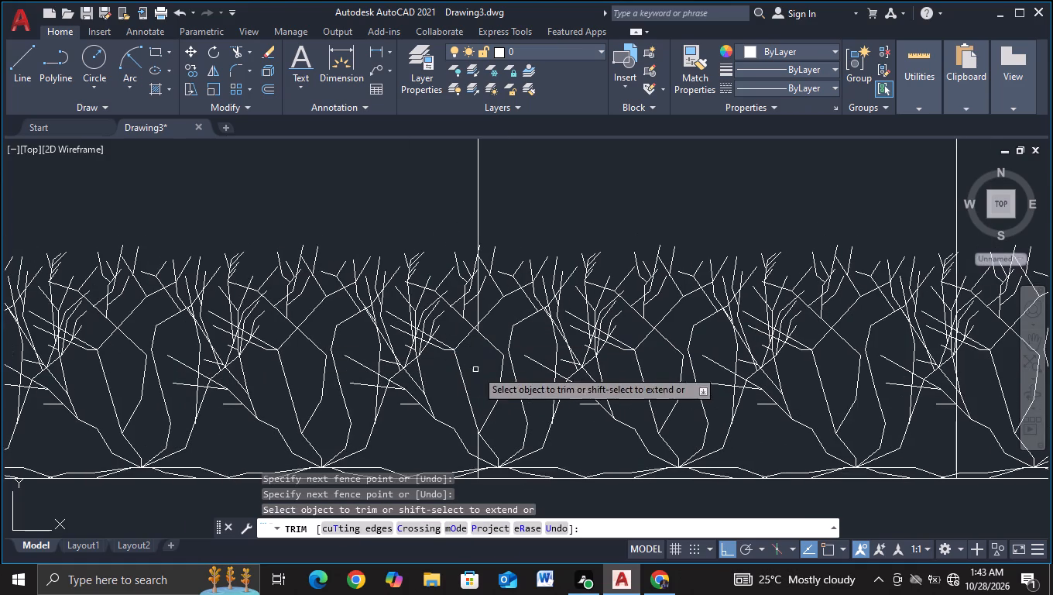
click(486, 301)
click(434, 324)
Trim the fourth window divider line at several heights behind the sixth row's shrub branches.
middle_drag(497, 316, 0, 319)
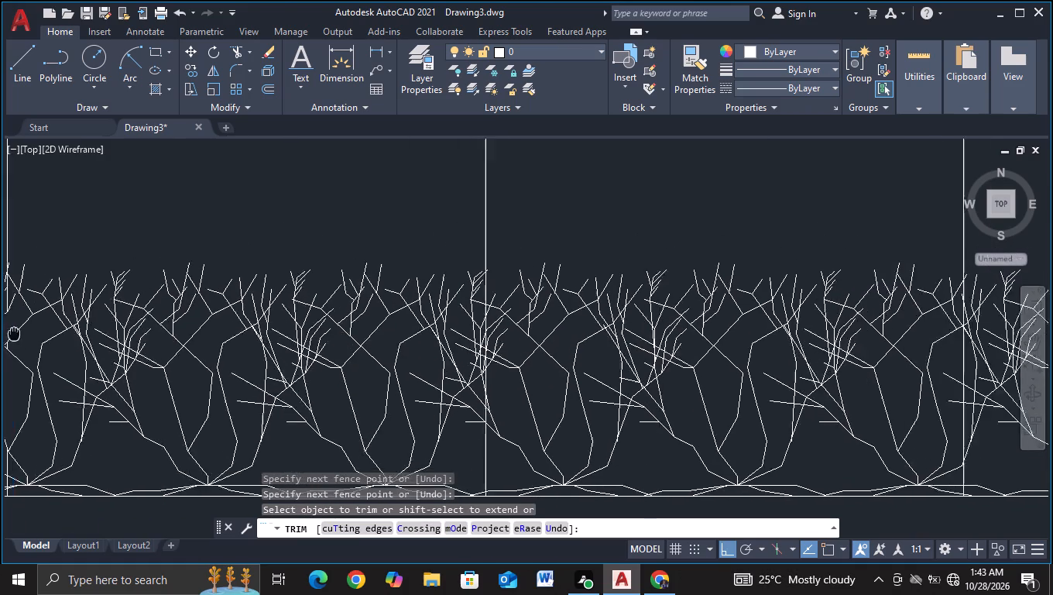
click(461, 333)
click(336, 307)
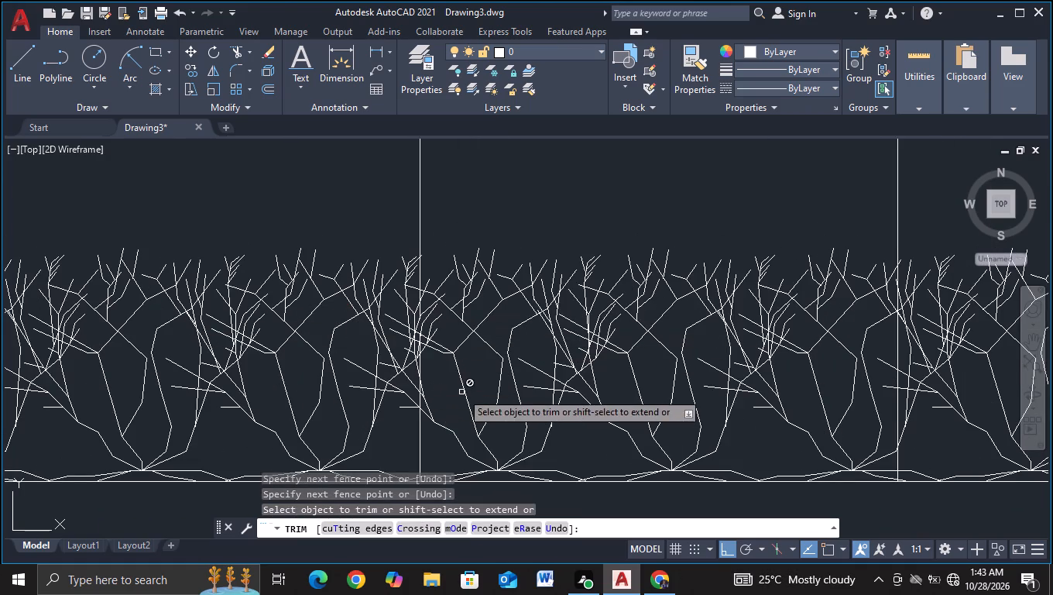
click(441, 388)
click(281, 340)
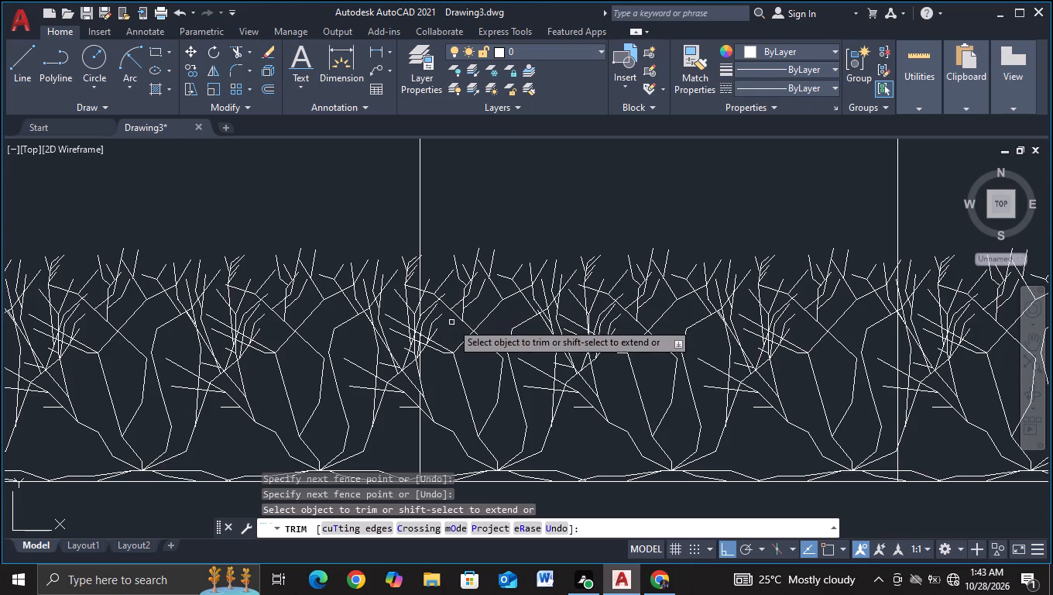
click(458, 325)
click(377, 274)
click(445, 387)
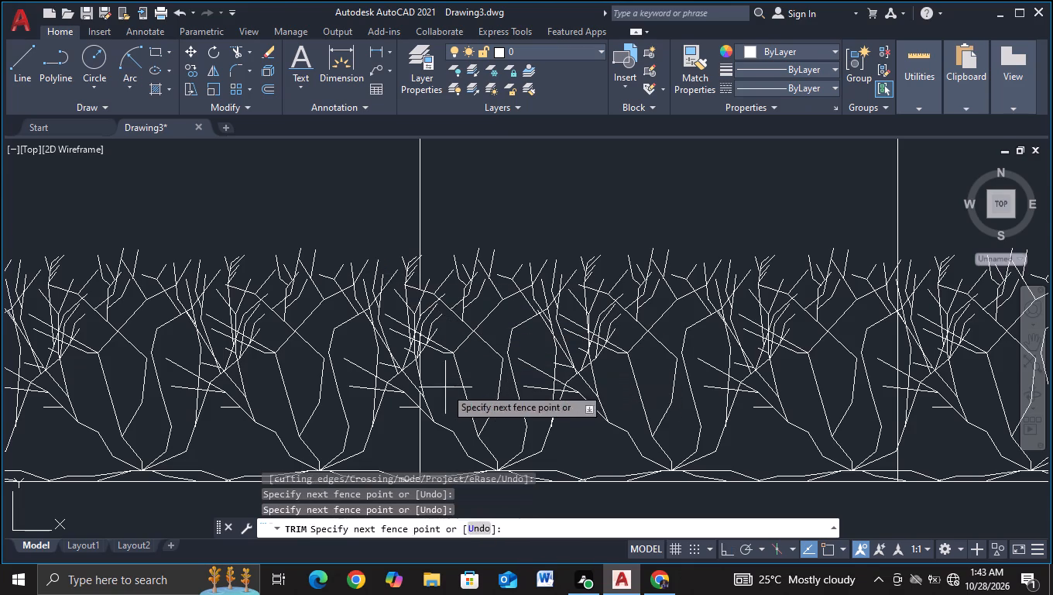
click(391, 394)
Trim the fifth window divider line at several heights through the sixth shrub row.
middle_drag(543, 360, 53, 349)
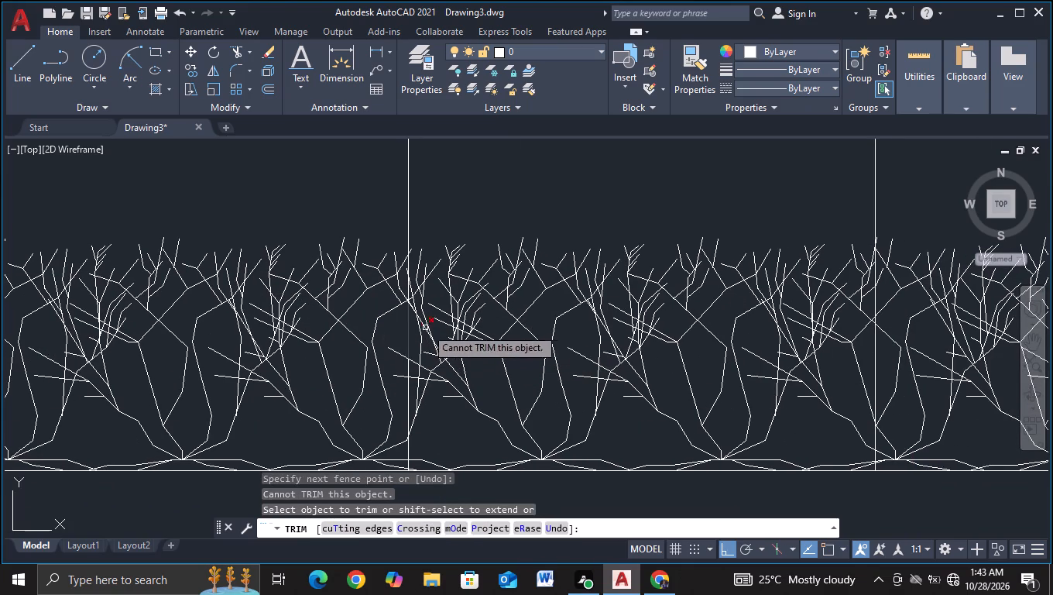
click(434, 330)
click(368, 330)
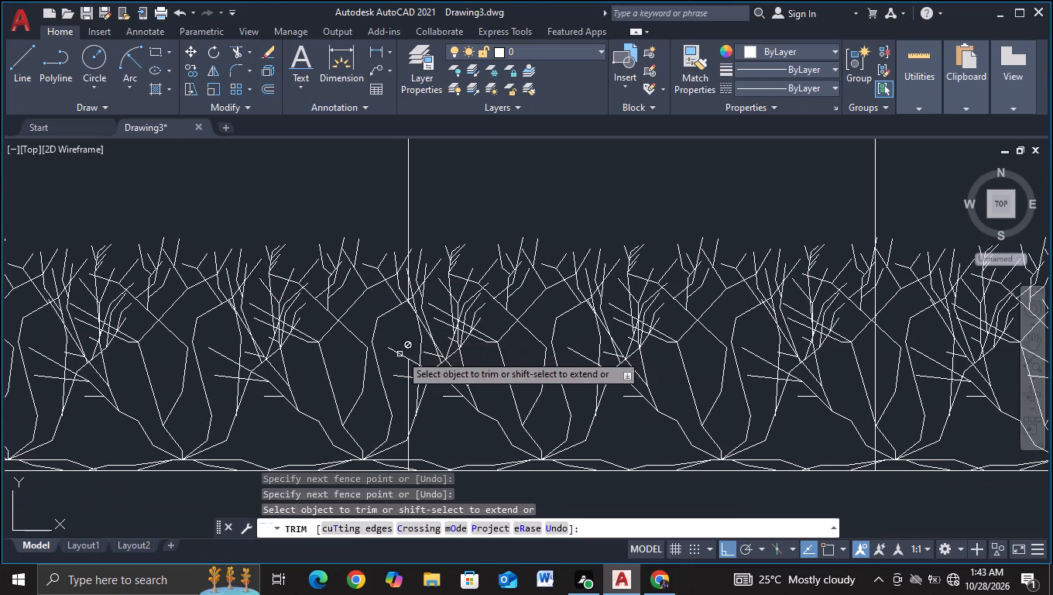
drag(412, 345, 413, 353)
click(410, 393)
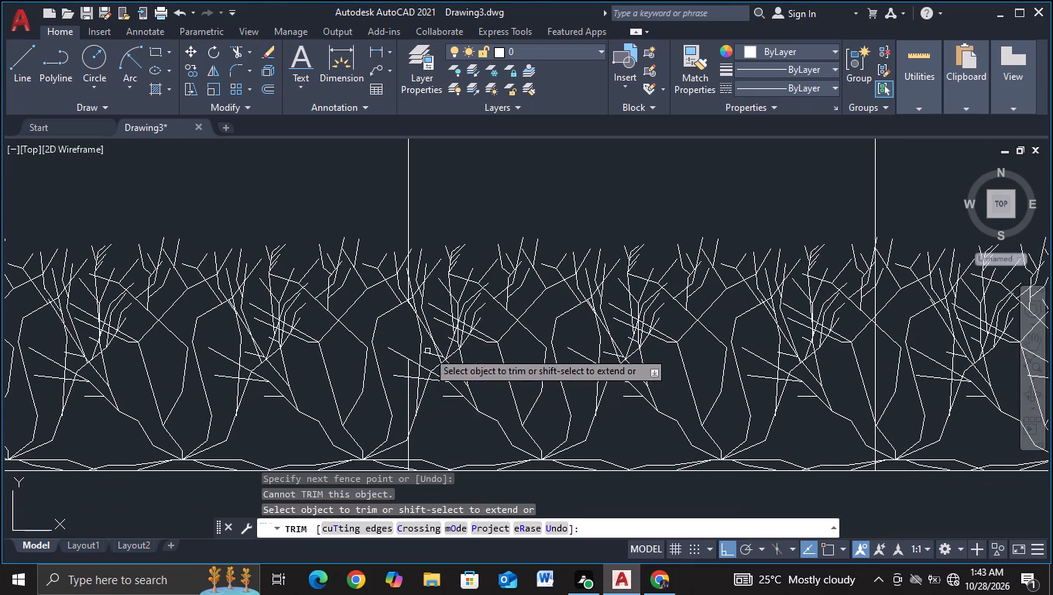
drag(393, 404, 405, 392)
click(417, 380)
Trim the sixth window divider line where it passes behind the sixth row's shrubs.
middle_drag(431, 336, 155, 357)
click(620, 339)
click(539, 398)
middle_drag(585, 392, 429, 428)
click(462, 366)
click(387, 354)
Trim the window's right edge line where it passes behind the last shrub of the sixth row.
middle_drag(472, 370, 310, 349)
click(698, 297)
click(631, 330)
Trim the window's left edge line behind the first shrub of the lowest planted terrace, above the parked cars.
scroll(629, 332, down, 2)
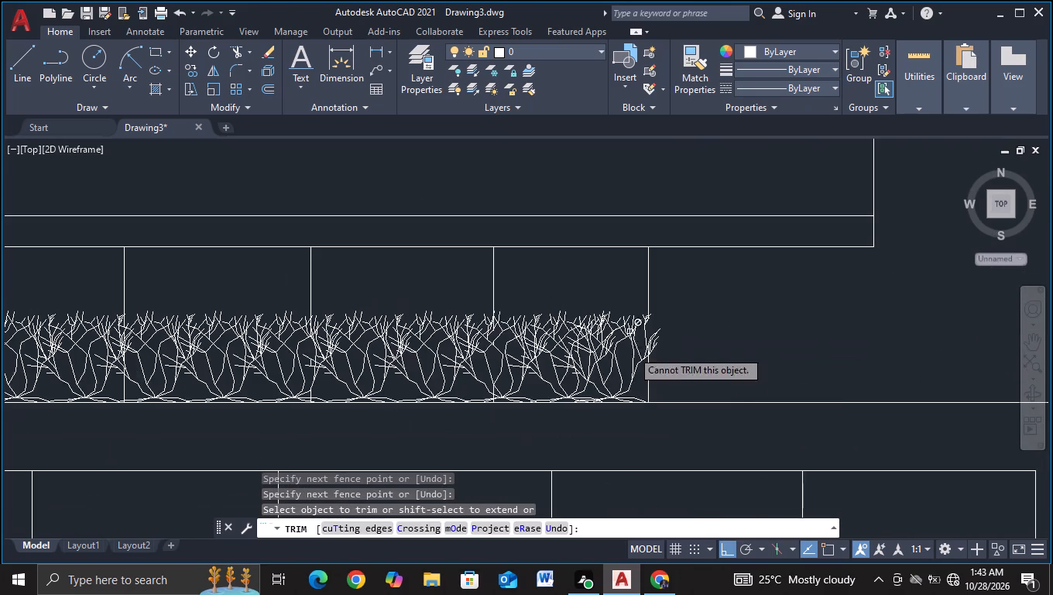
scroll(515, 365, down, 3)
middle_drag(483, 394, 668, 148)
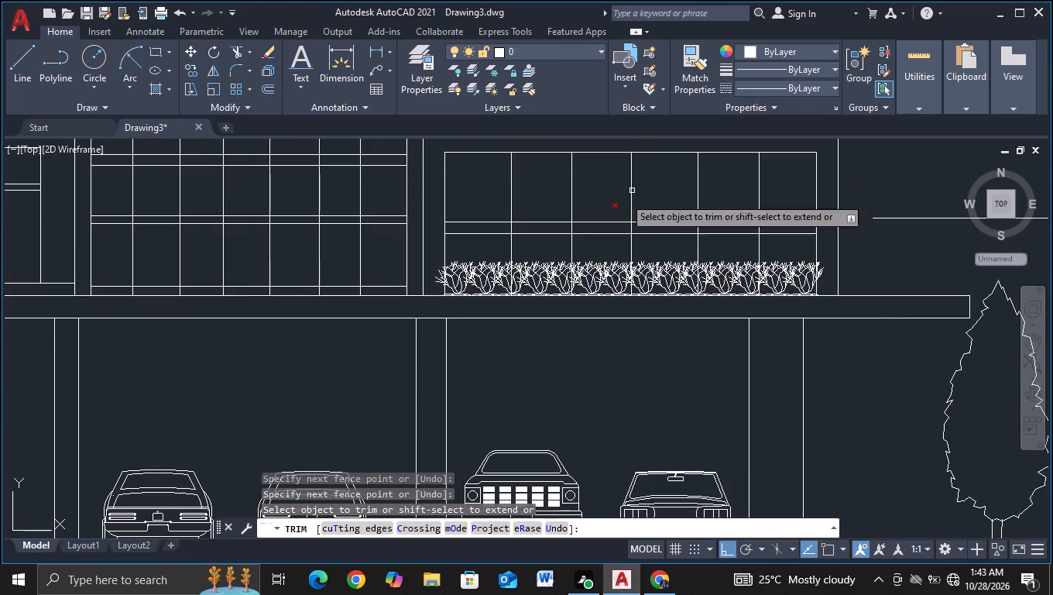
scroll(558, 256, up, 3)
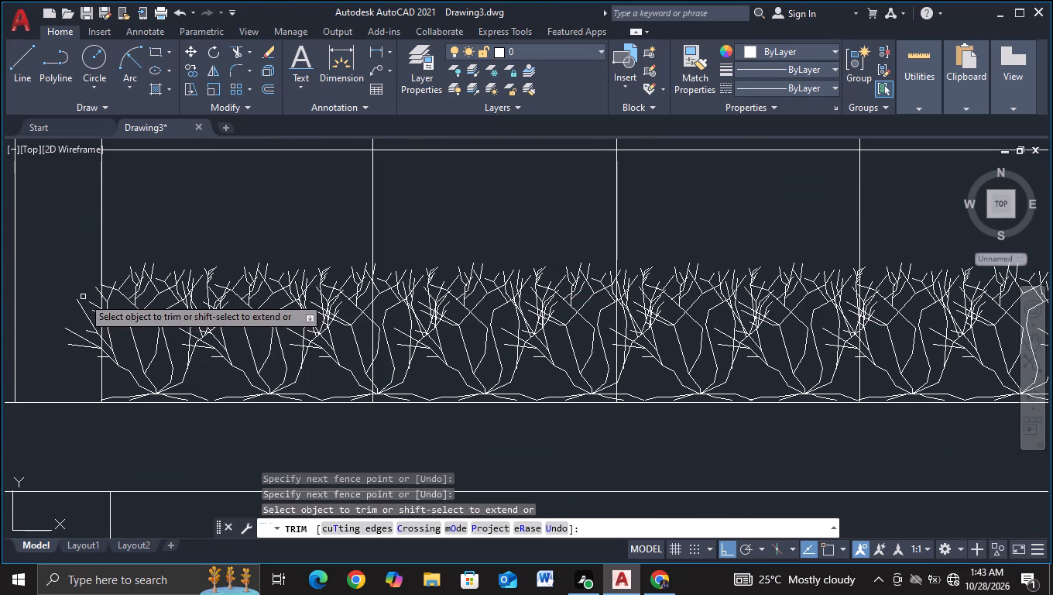
drag(85, 295, 92, 299)
click(152, 345)
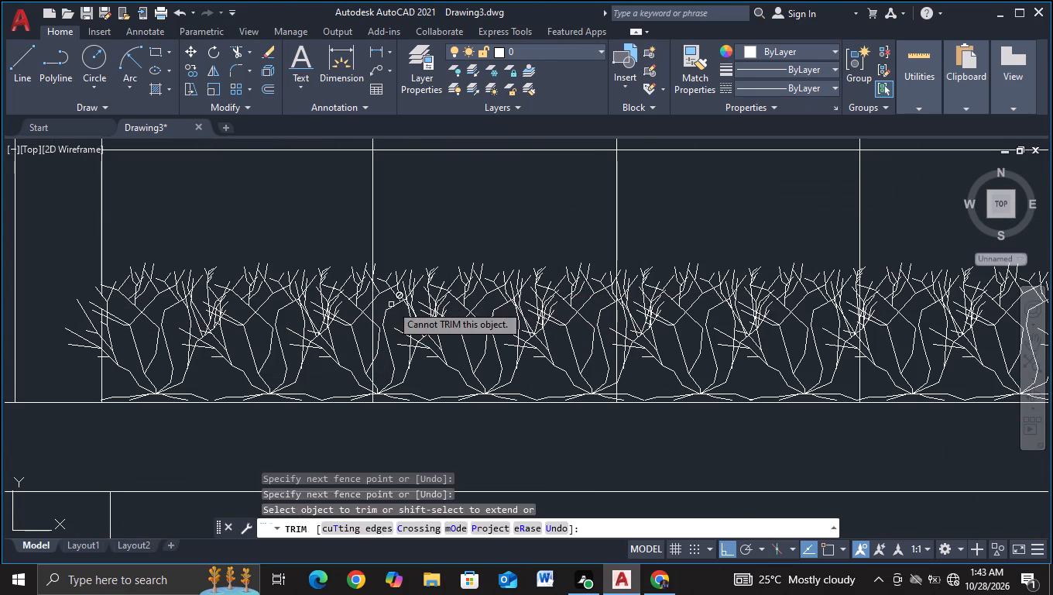
Trim the first, second and third window divider lines where they pass behind the shrubs of the lowest planted terrace.
click(390, 301)
click(358, 348)
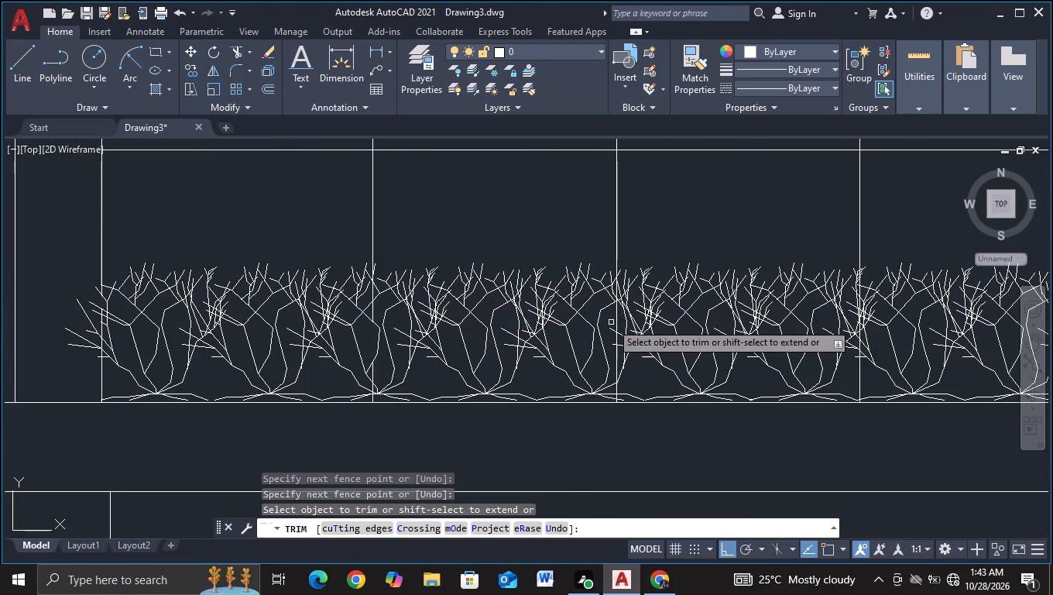
click(611, 319)
click(634, 311)
click(613, 363)
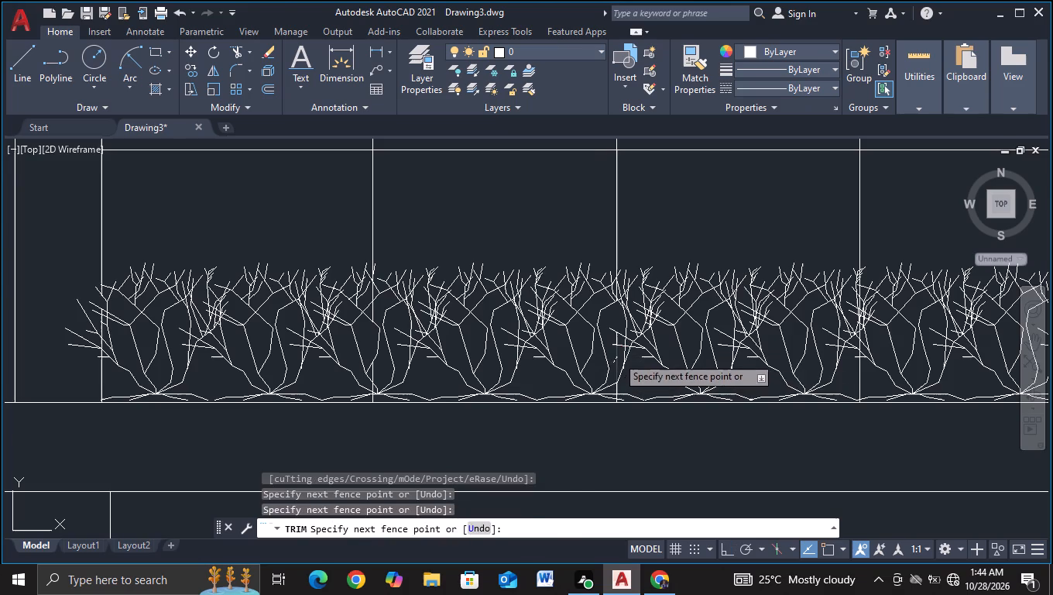
click(617, 356)
click(873, 375)
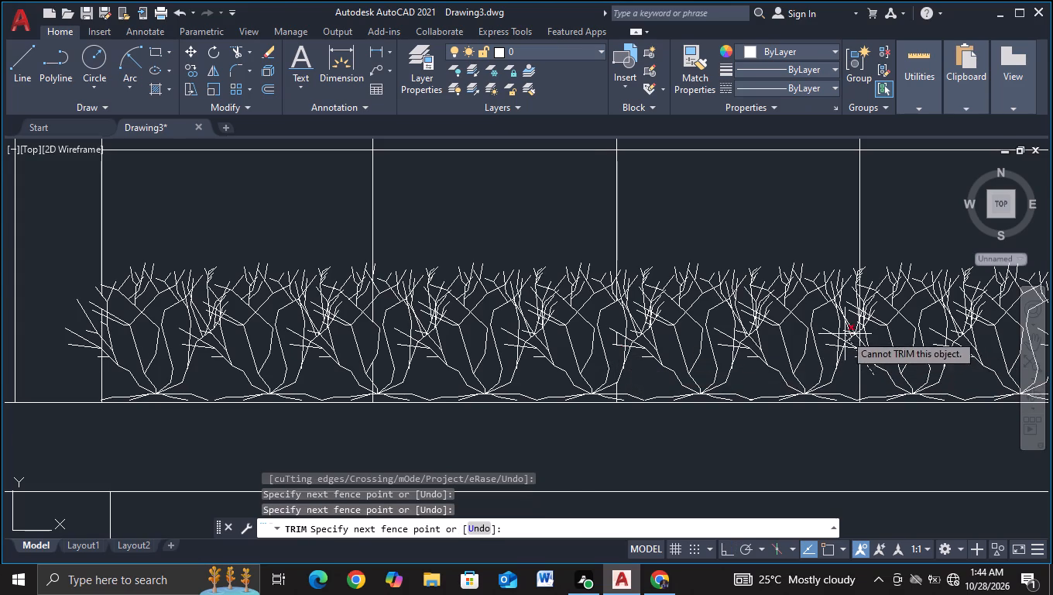
click(842, 331)
click(889, 307)
click(836, 308)
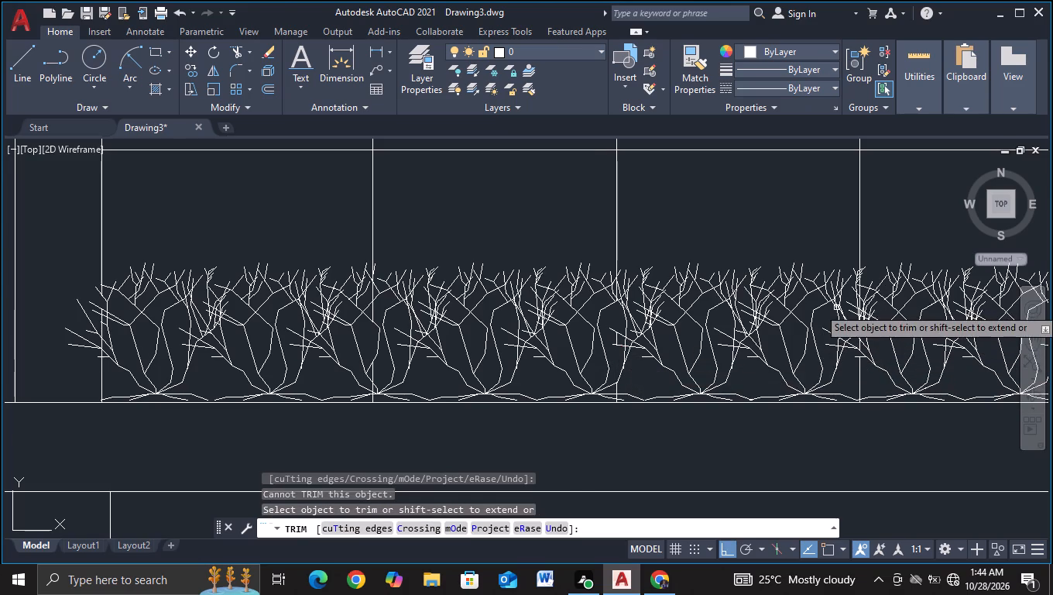
Trim the fourth and fifth window divider lines where they pass behind the lowest terrace's shrubs.
middle_drag(850, 311, 317, 352)
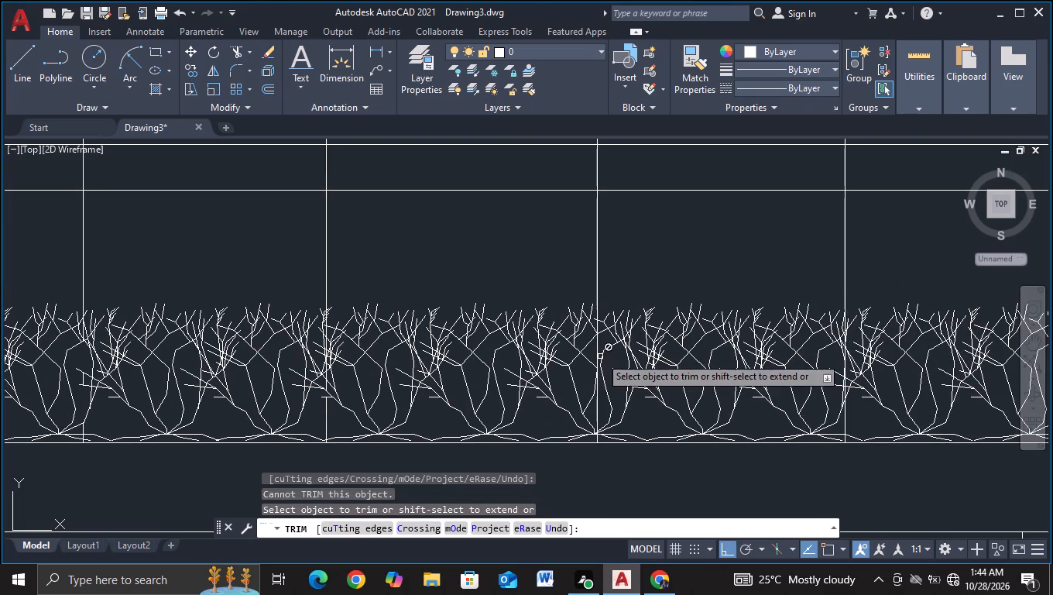
click(597, 352)
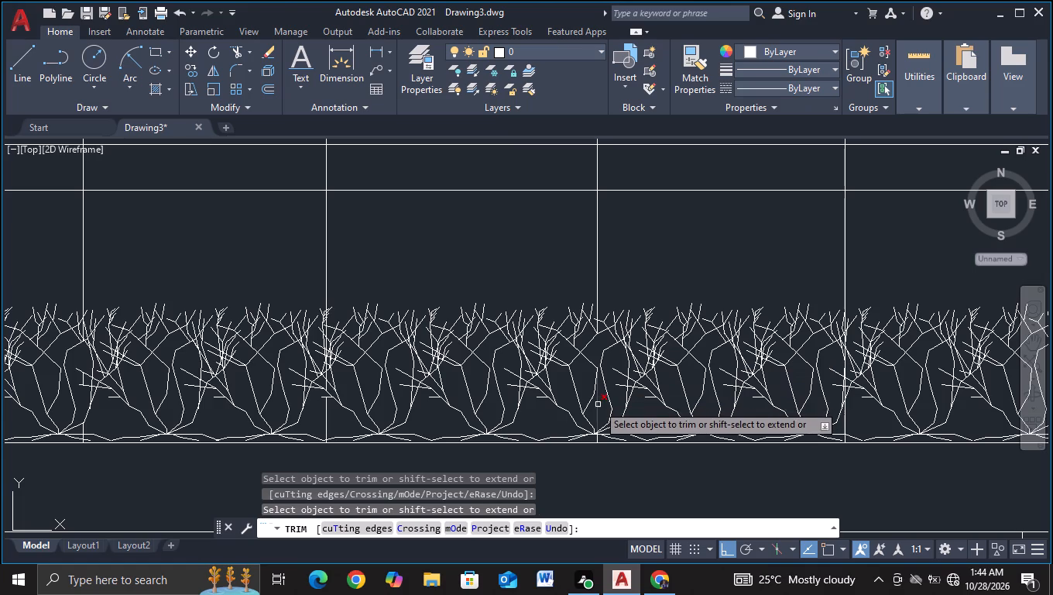
click(598, 404)
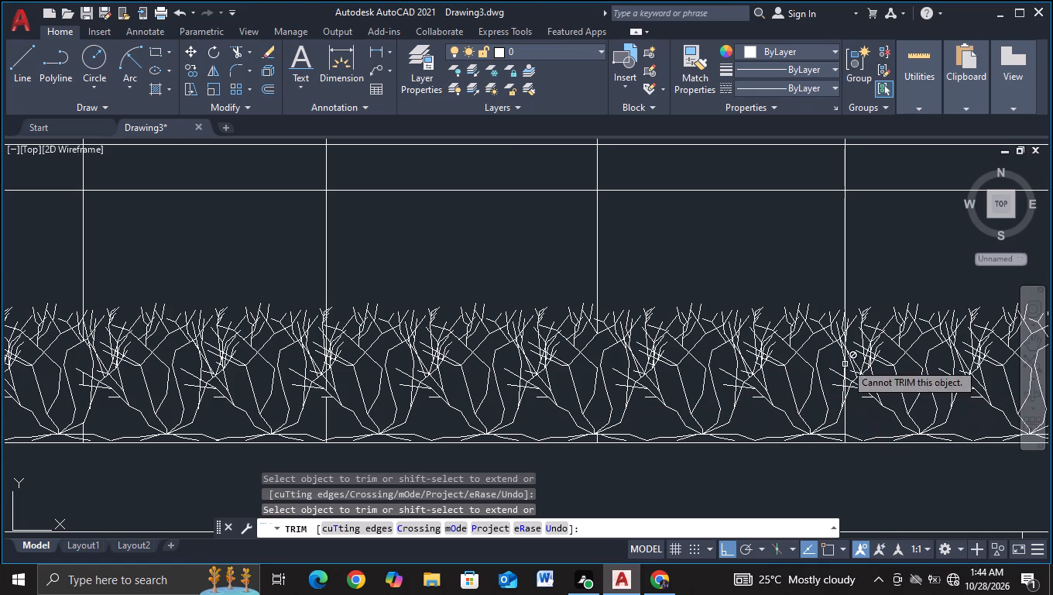
drag(827, 362, 842, 359)
click(870, 339)
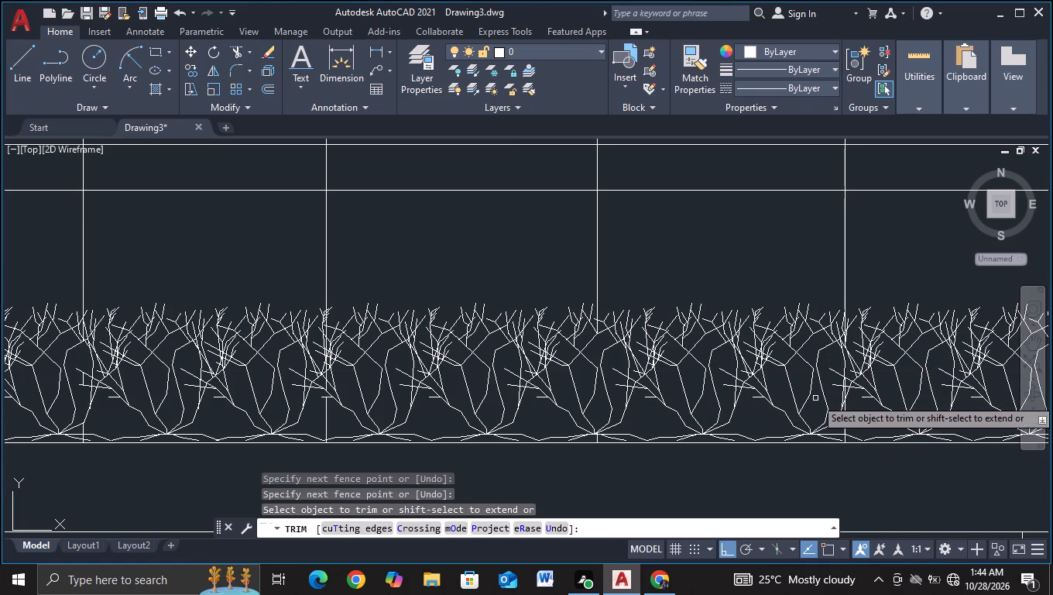
drag(816, 397, 825, 393)
click(873, 367)
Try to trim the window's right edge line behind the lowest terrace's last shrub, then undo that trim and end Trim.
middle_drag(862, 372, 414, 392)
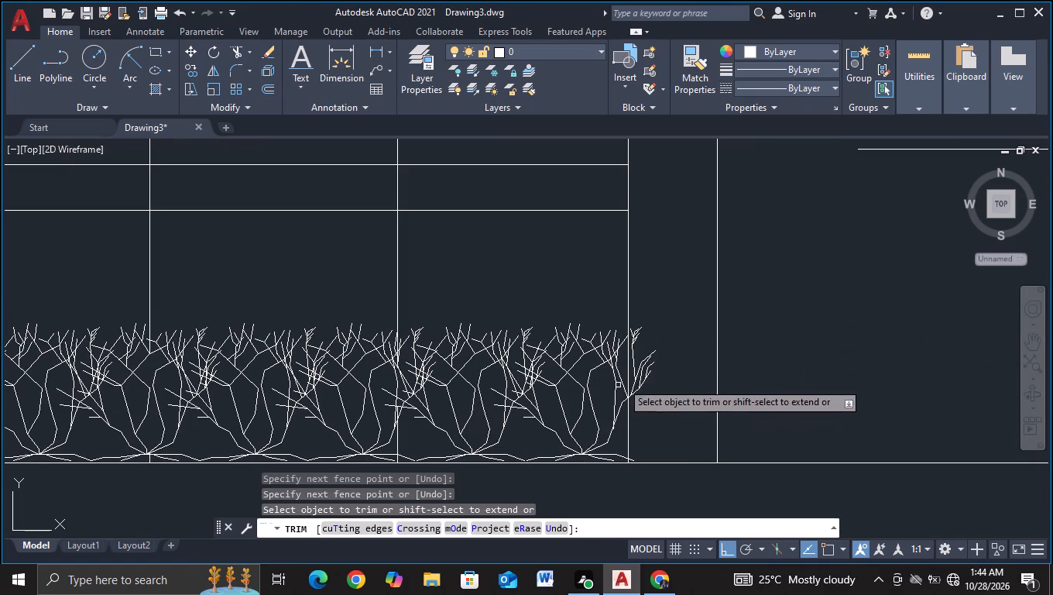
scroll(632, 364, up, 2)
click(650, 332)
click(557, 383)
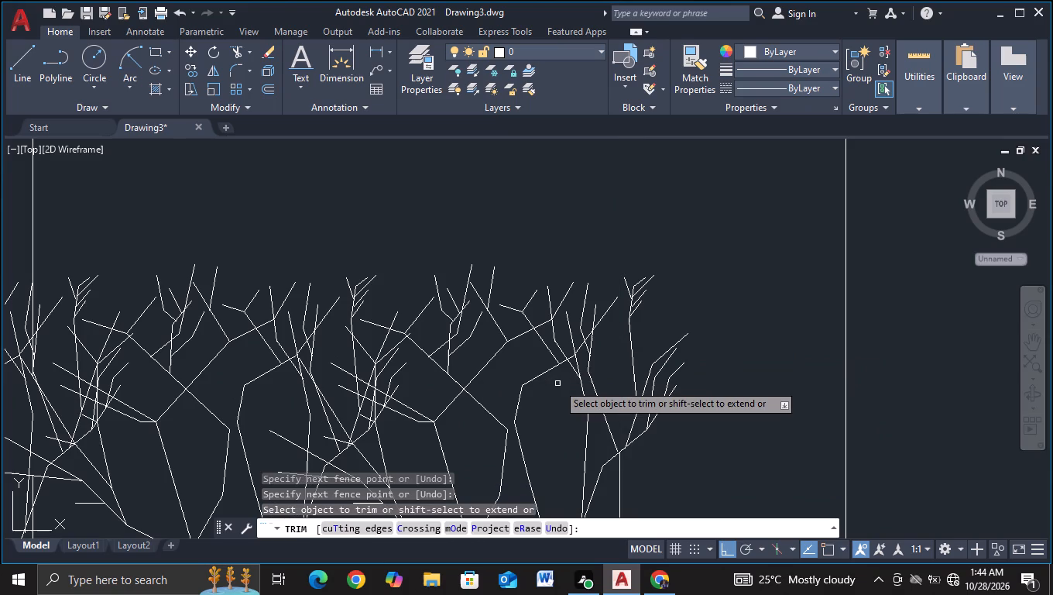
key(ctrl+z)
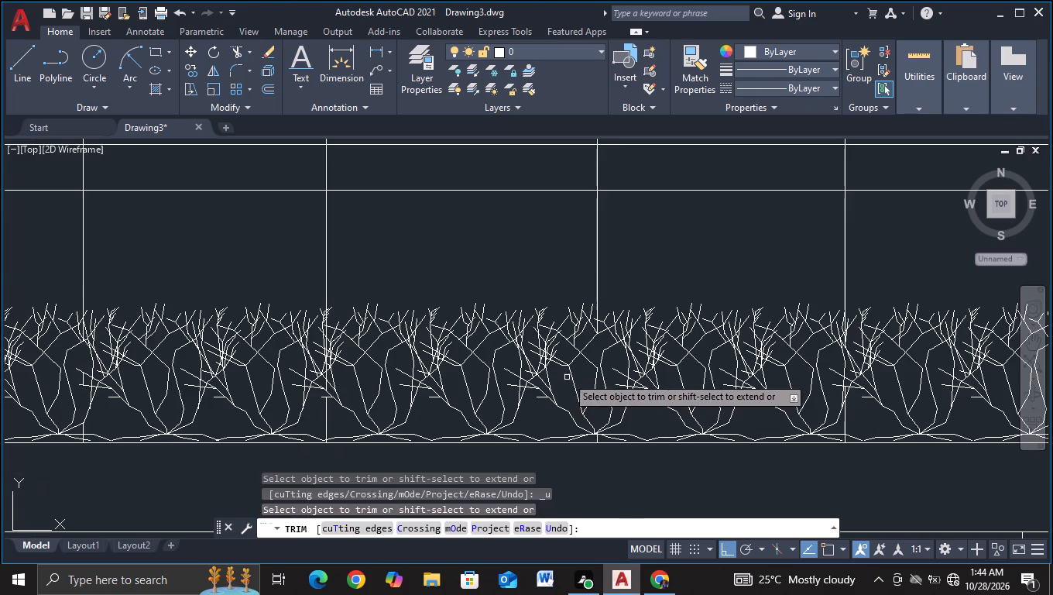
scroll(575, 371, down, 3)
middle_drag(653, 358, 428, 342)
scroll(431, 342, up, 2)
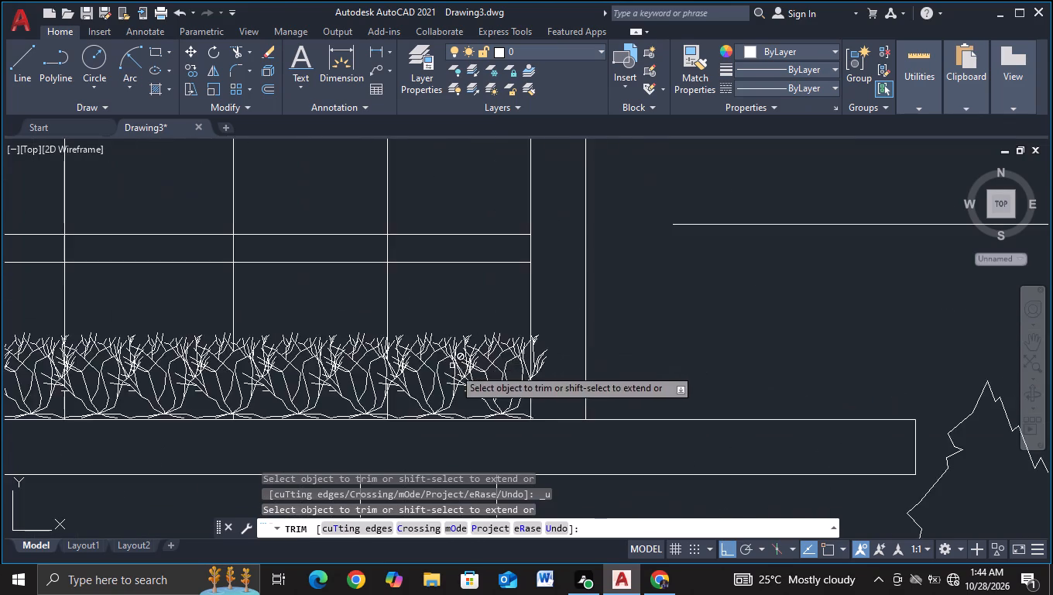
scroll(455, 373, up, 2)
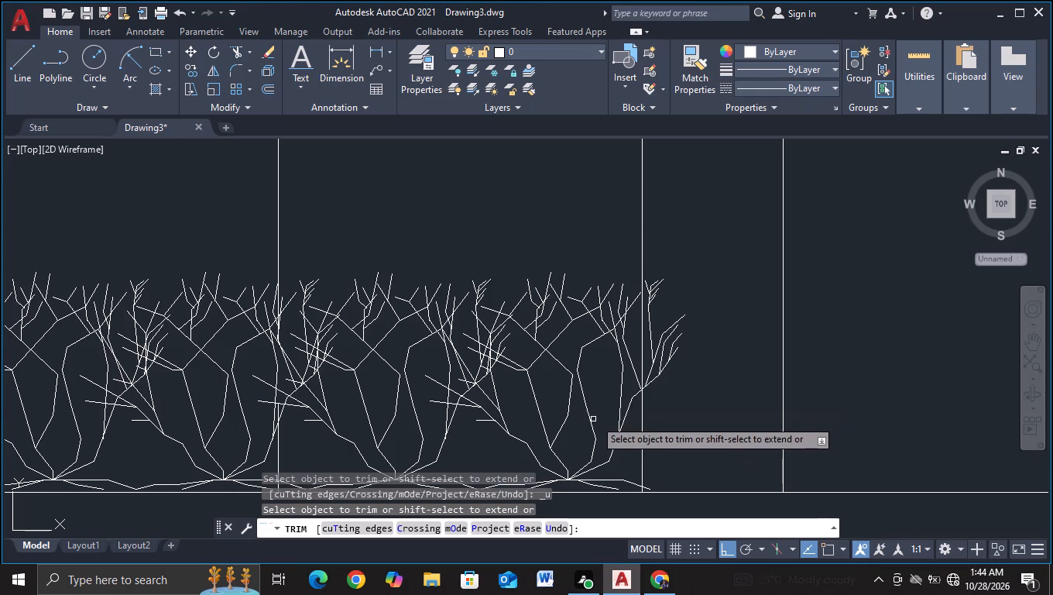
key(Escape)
Erase the small rounded tree between the small fir and the first parked car at the left end of the elevation.
scroll(618, 446, down, 2)
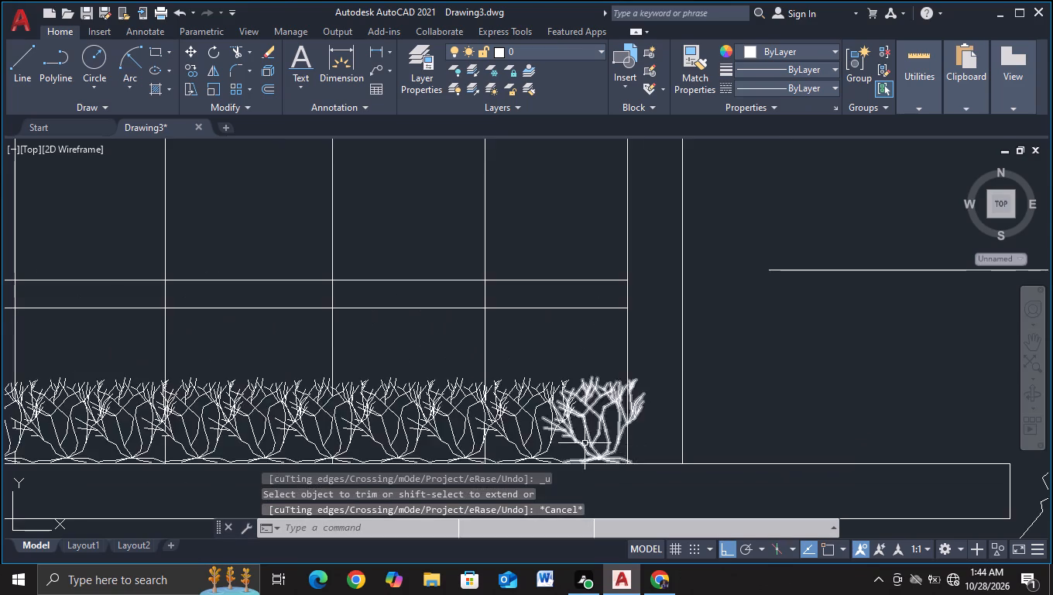
scroll(584, 442, down, 2)
middle_drag(572, 435, 605, 224)
scroll(601, 247, down, 2)
middle_drag(465, 395, 583, 405)
scroll(583, 405, down, 2)
middle_drag(567, 414, 541, 427)
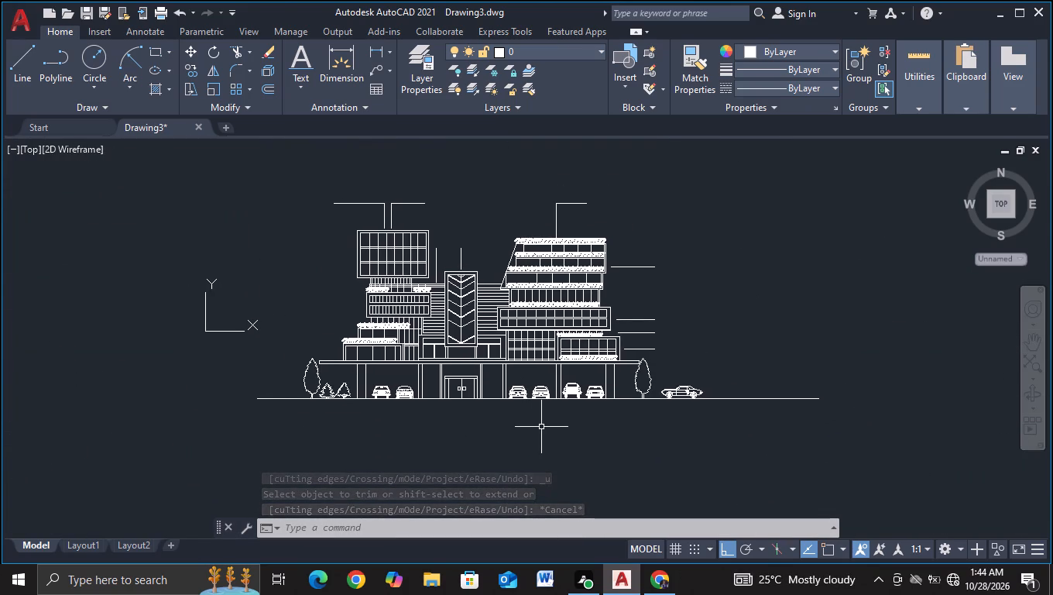
scroll(345, 390, up, 1)
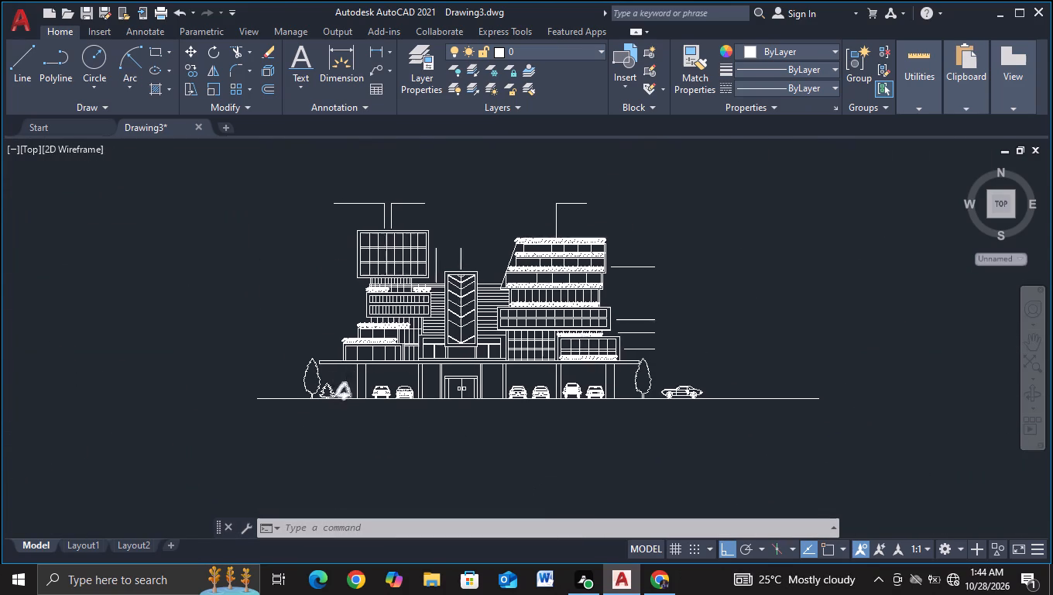
scroll(345, 390, up, 3)
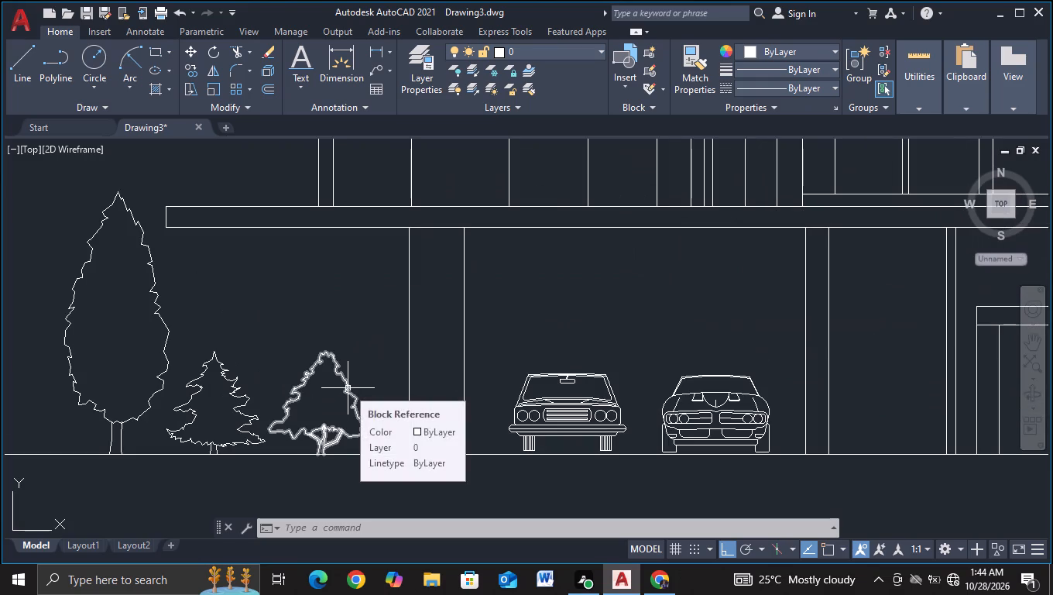
click(348, 388)
key(Delete)
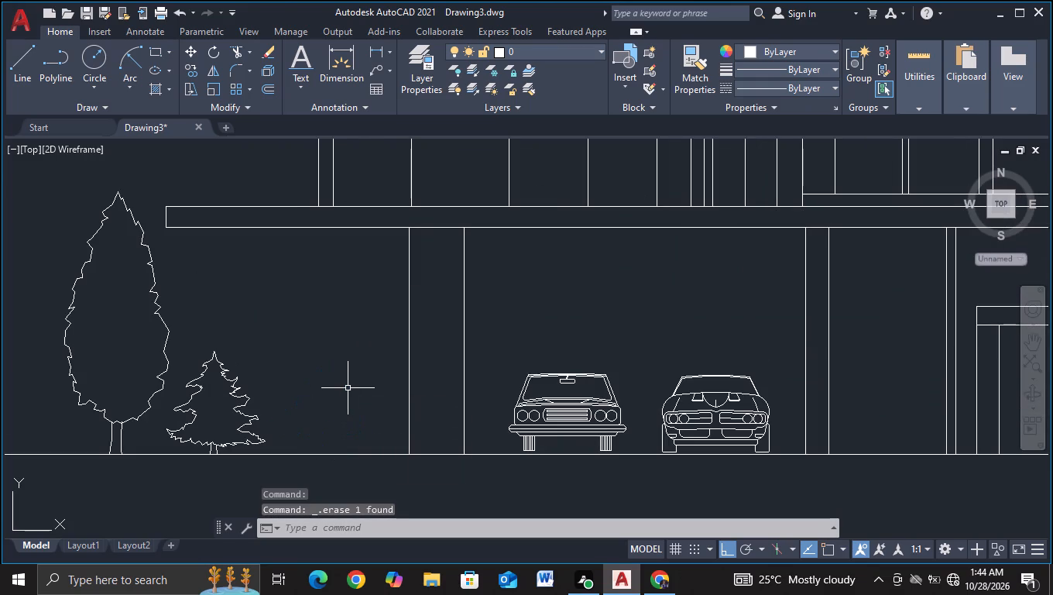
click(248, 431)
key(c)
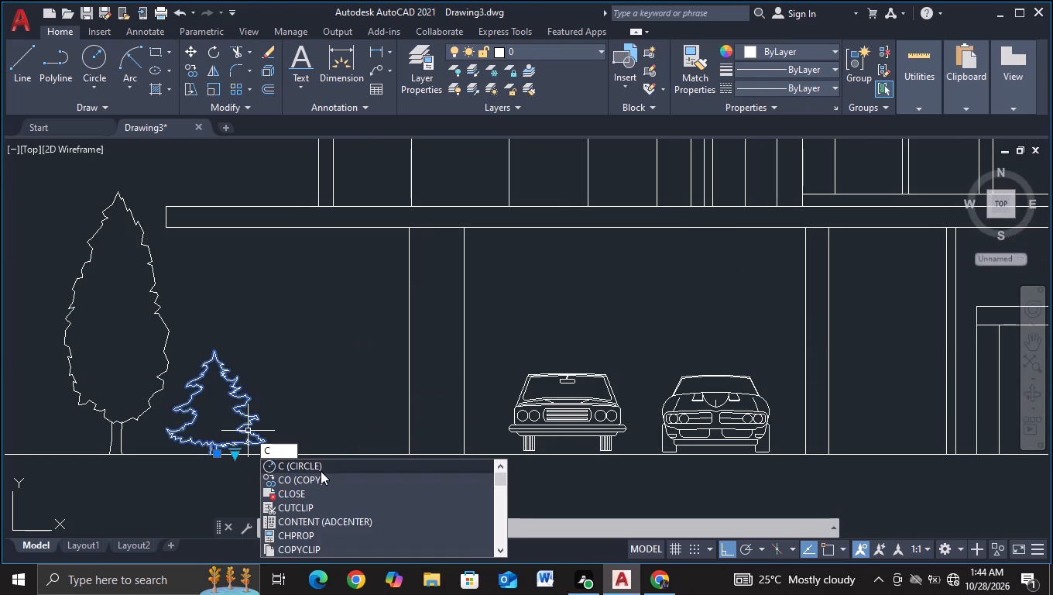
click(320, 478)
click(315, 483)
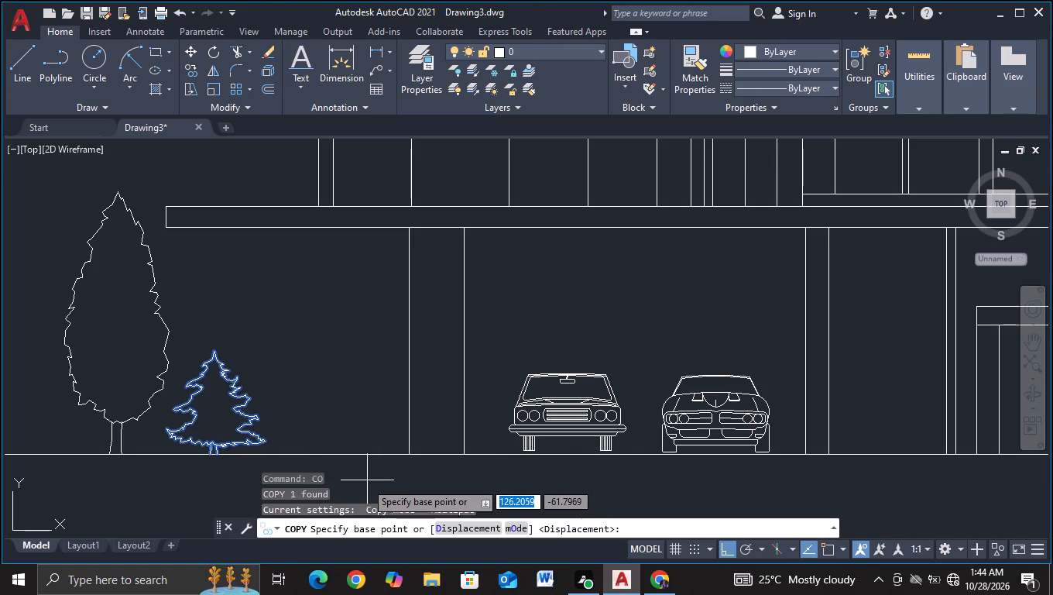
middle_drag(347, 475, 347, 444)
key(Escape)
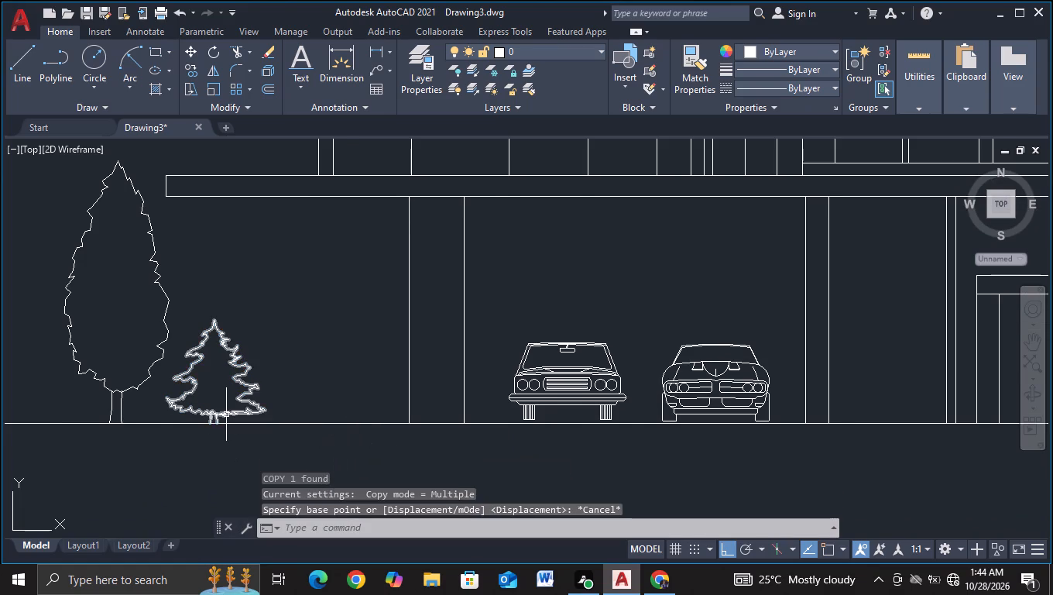
Copy the small fir horizontally to four spots: beside the original, on each side of the entrance doors, and beside the right-hand tall tree.
click(226, 414)
key(c)
double_click(324, 459)
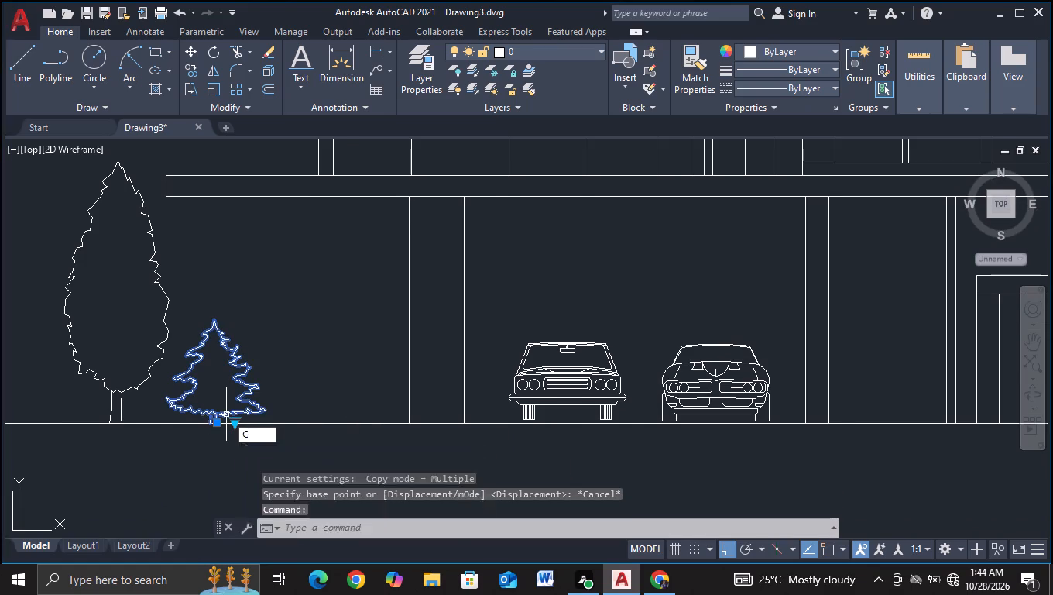
click(424, 443)
middle_drag(590, 452, 57, 437)
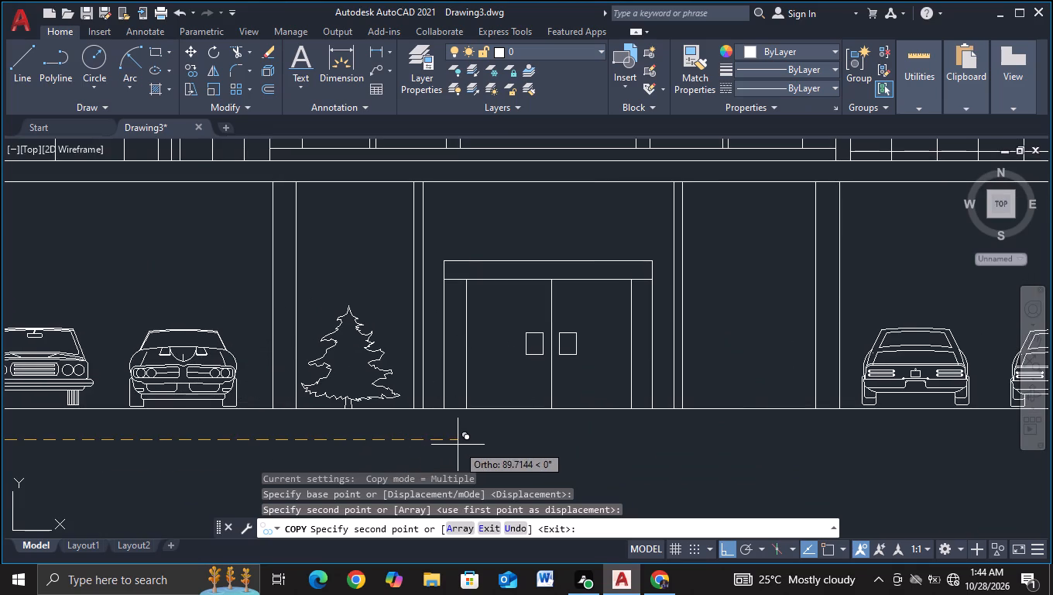
click(460, 445)
middle_drag(460, 445, 121, 443)
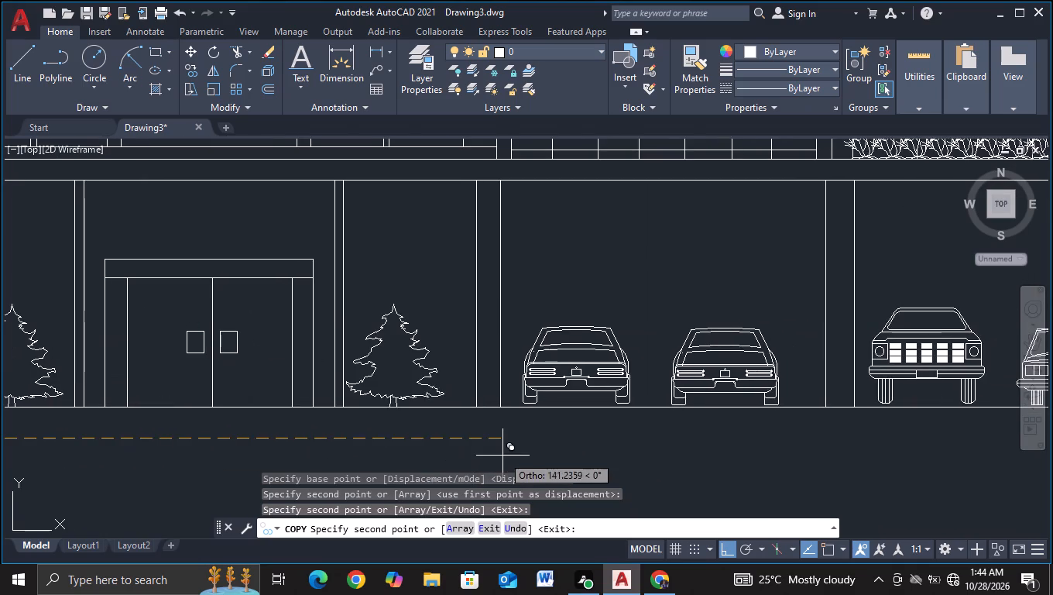
click(514, 450)
middle_drag(509, 451, 0, 429)
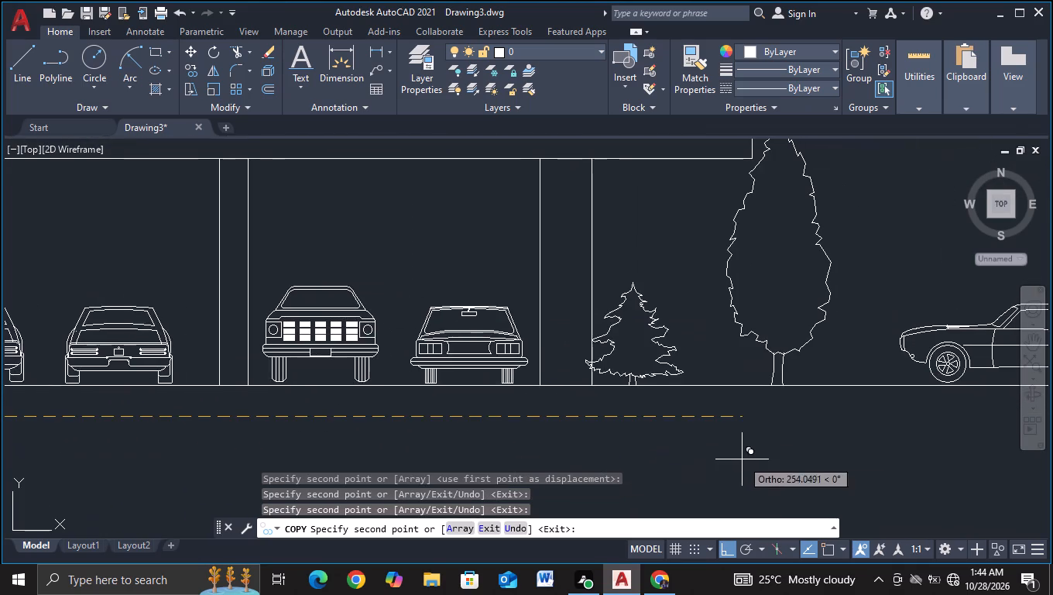
click(763, 456)
key(Escape)
With object snap on, draw a vertical line about 13 units long from the chevron panel frame's bottom centre down into the slab.
scroll(763, 456, down, 3)
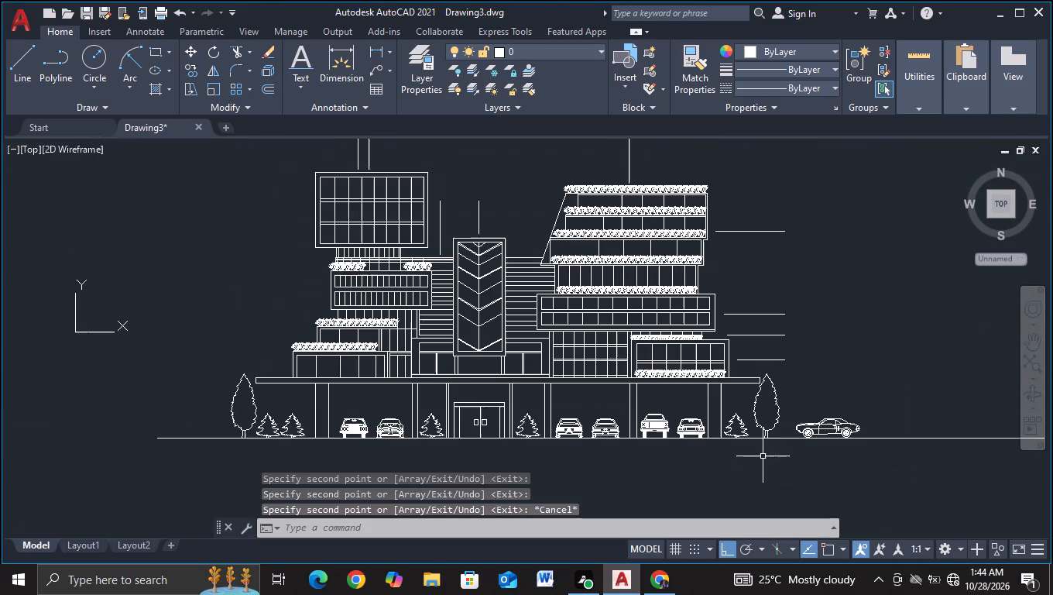
middle_drag(732, 472, 730, 435)
middle_drag(710, 461, 716, 480)
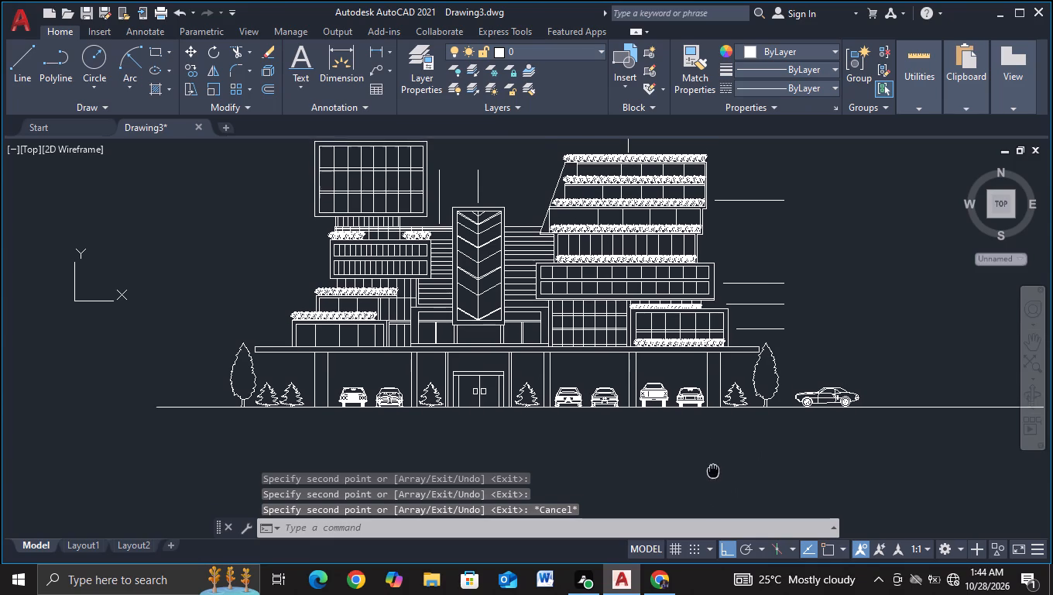
middle_drag(716, 480, 722, 499)
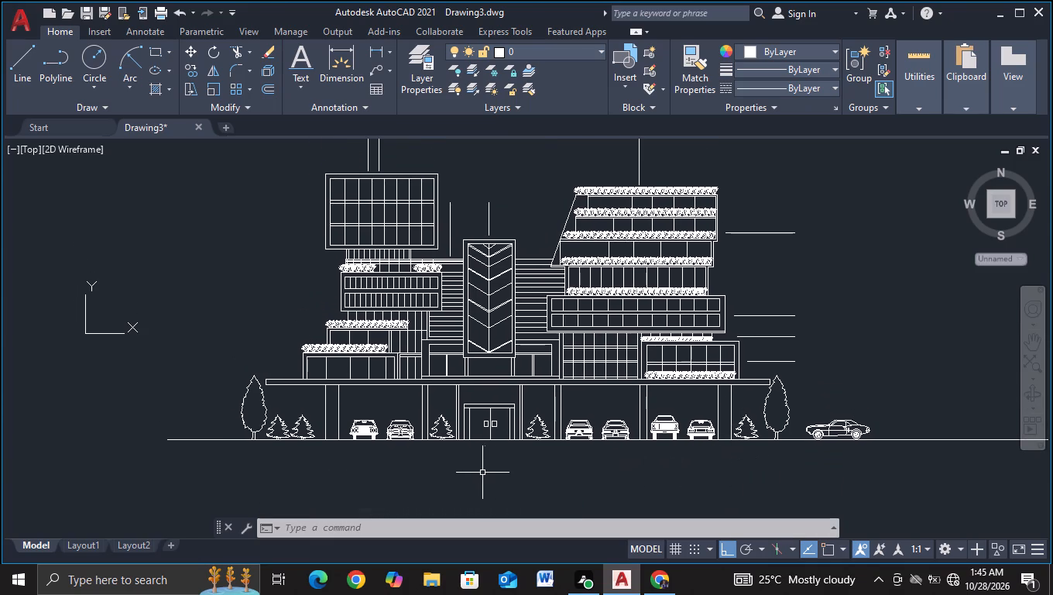
scroll(477, 469, up, 1)
middle_drag(477, 469, 478, 497)
scroll(469, 379, up, 1)
middle_drag(469, 379, 465, 455)
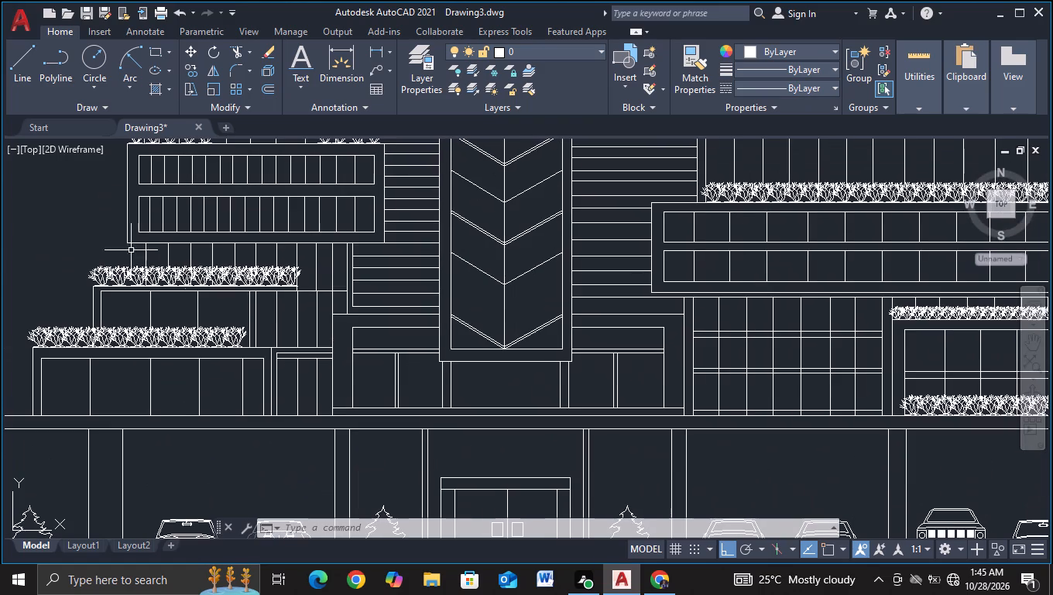
click(21, 79)
scroll(413, 298, up, 2)
middle_drag(531, 429, 362, 191)
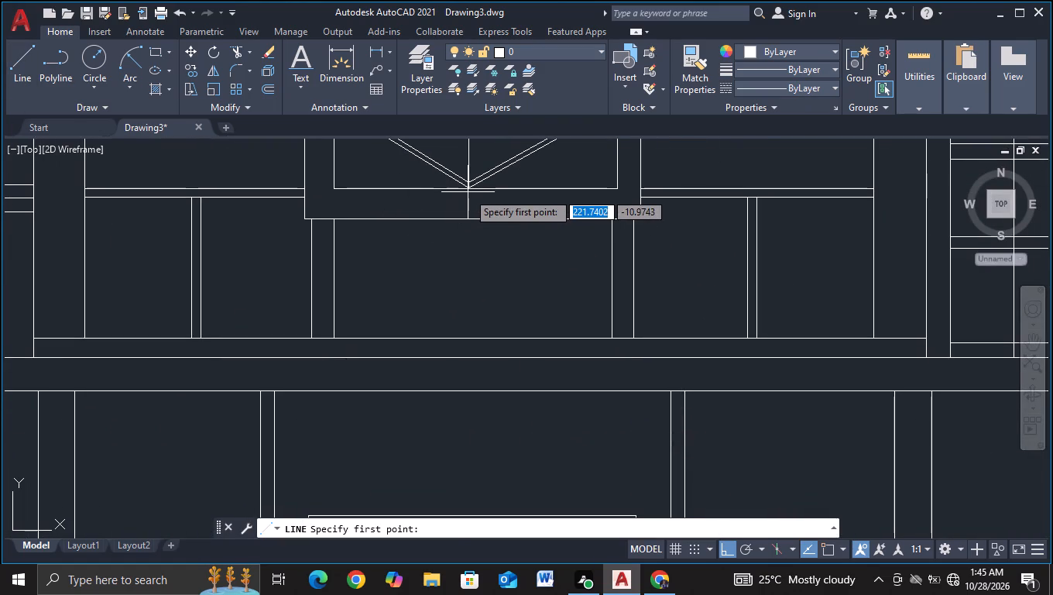
key(F3)
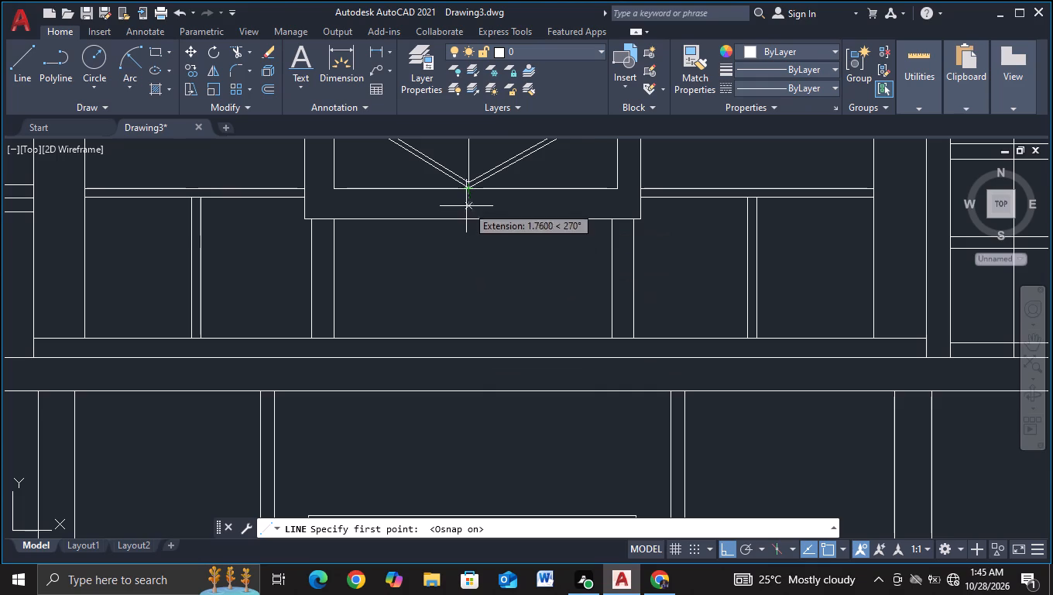
click(469, 220)
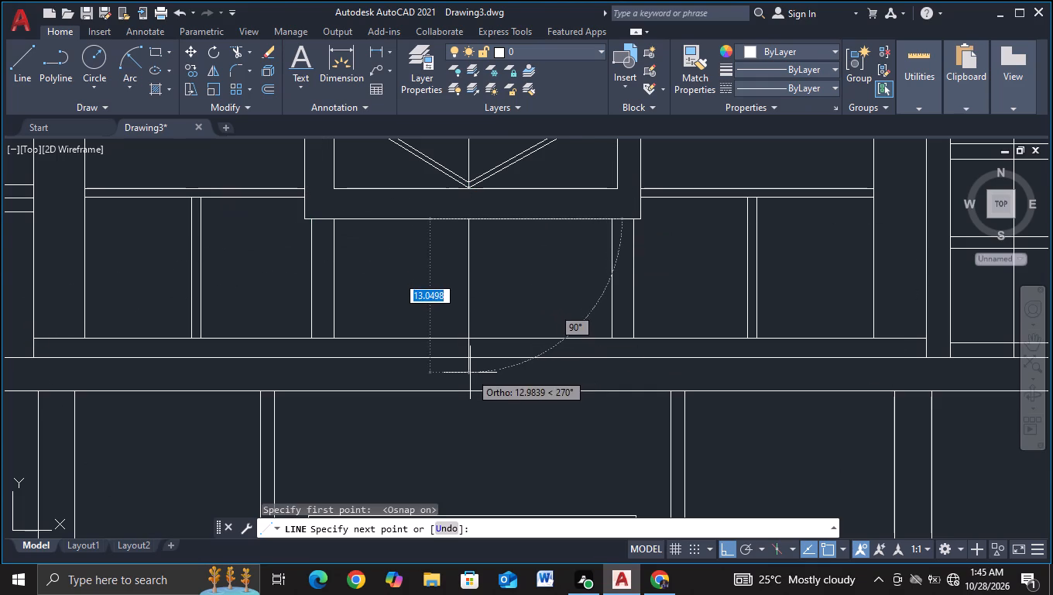
click(470, 373)
key(Escape)
Trim the new vertical divider line where it runs past the central bay's base line into the slab.
click(234, 52)
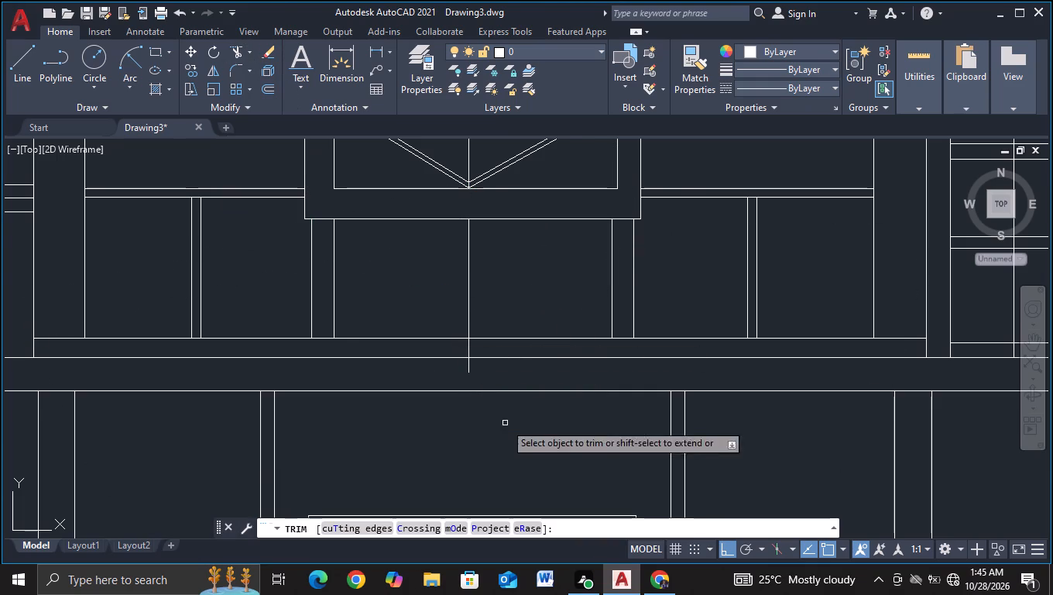
click(470, 371)
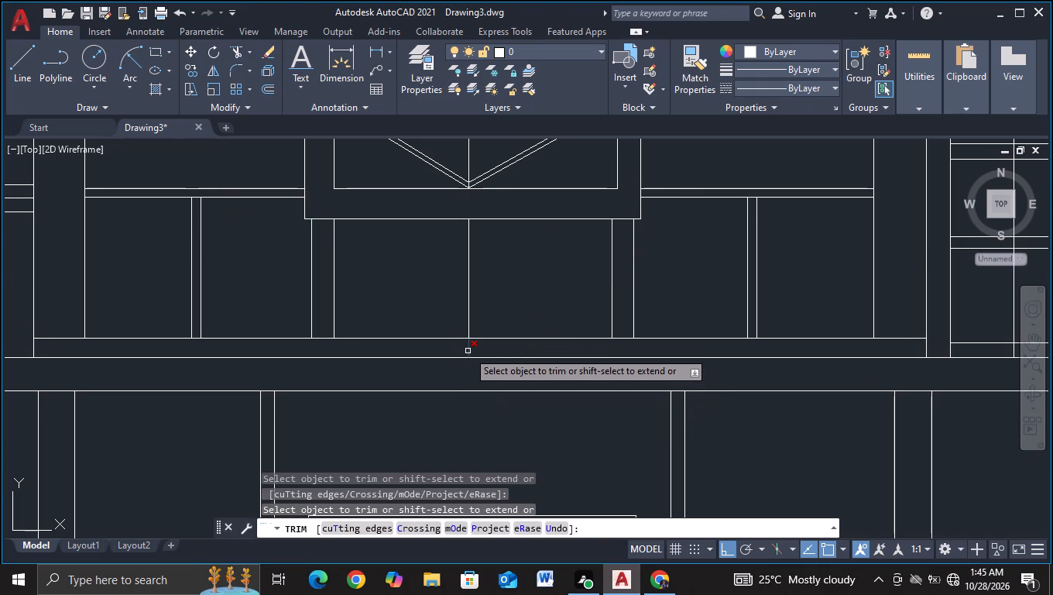
click(468, 351)
scroll(575, 363, down, 2)
key(Escape)
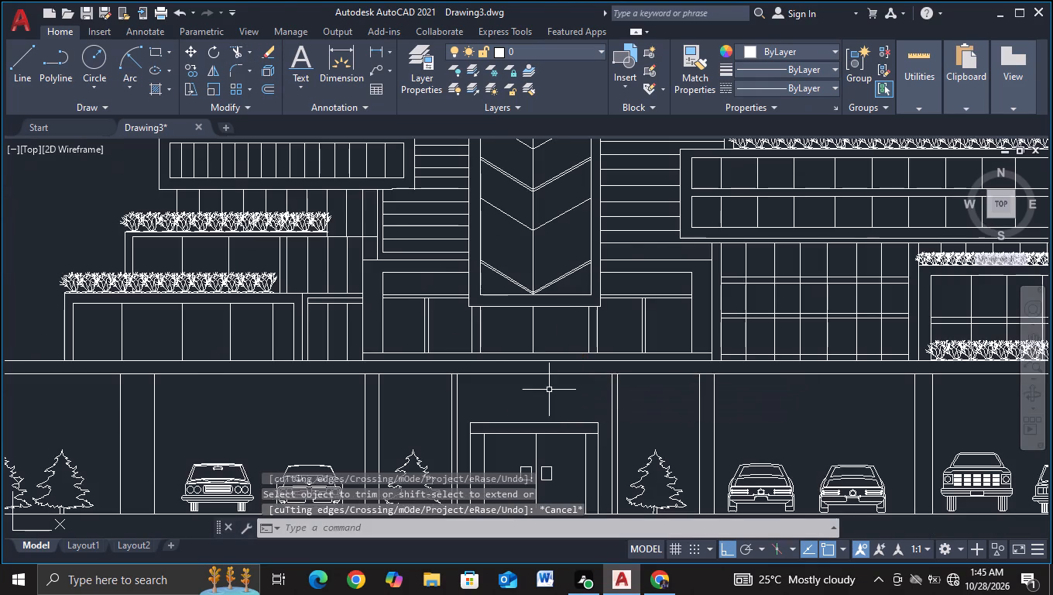
Look over the whole building elevation, from the ground line with its trees and cars up to the roofs.
scroll(548, 390, down, 2)
middle_drag(562, 393, 529, 278)
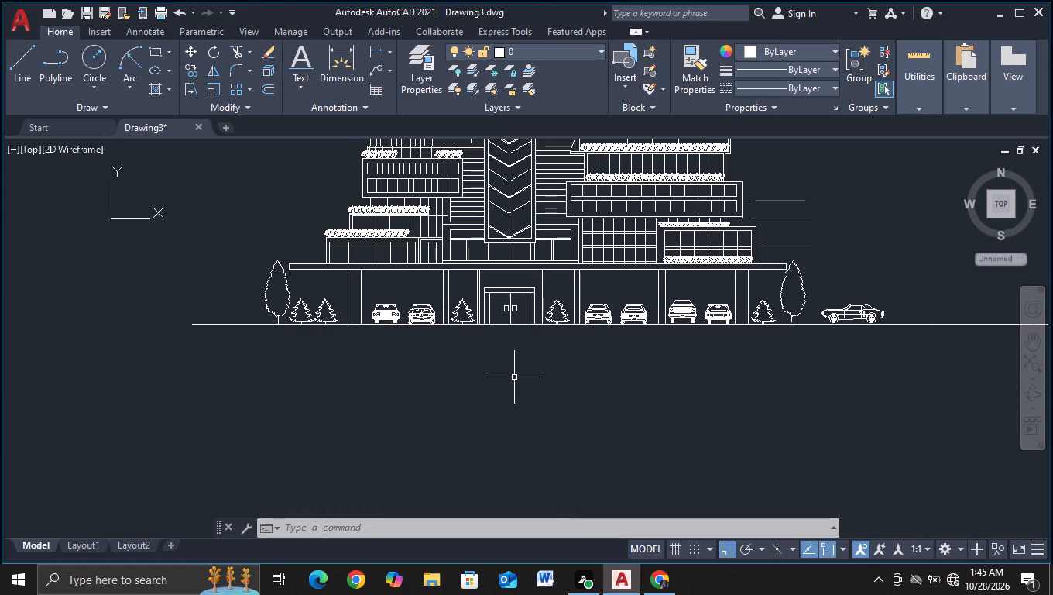
middle_drag(505, 383, 445, 440)
middle_drag(451, 403, 458, 424)
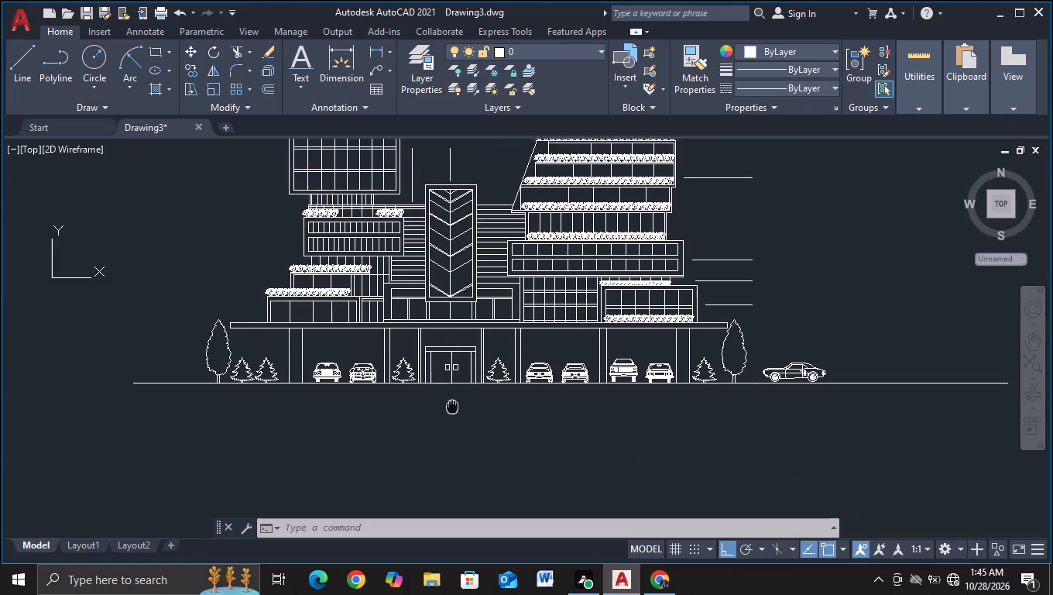
middle_drag(458, 424, 485, 476)
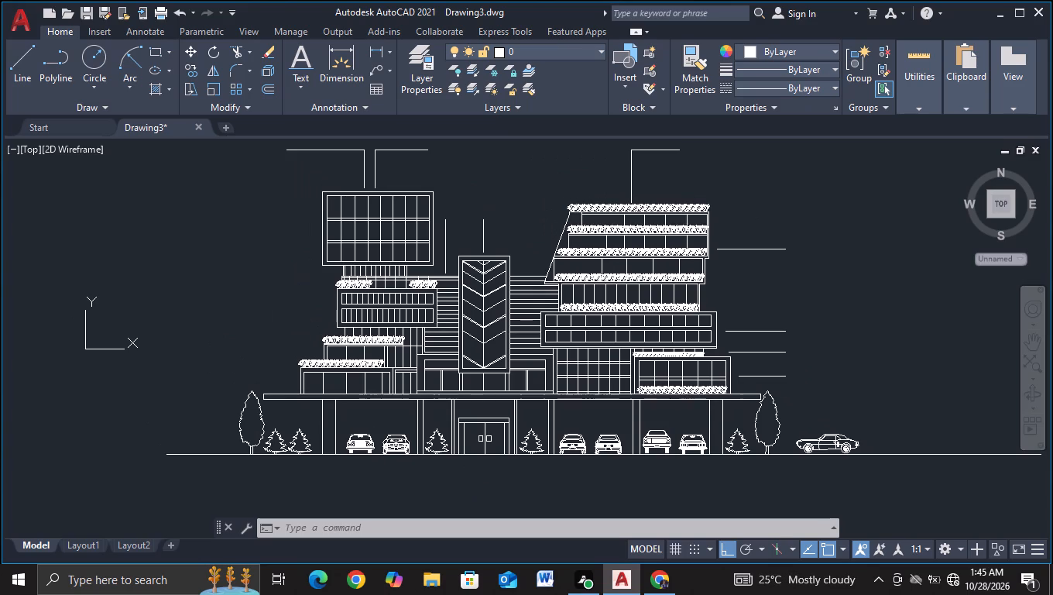
middle_drag(485, 476, 480, 456)
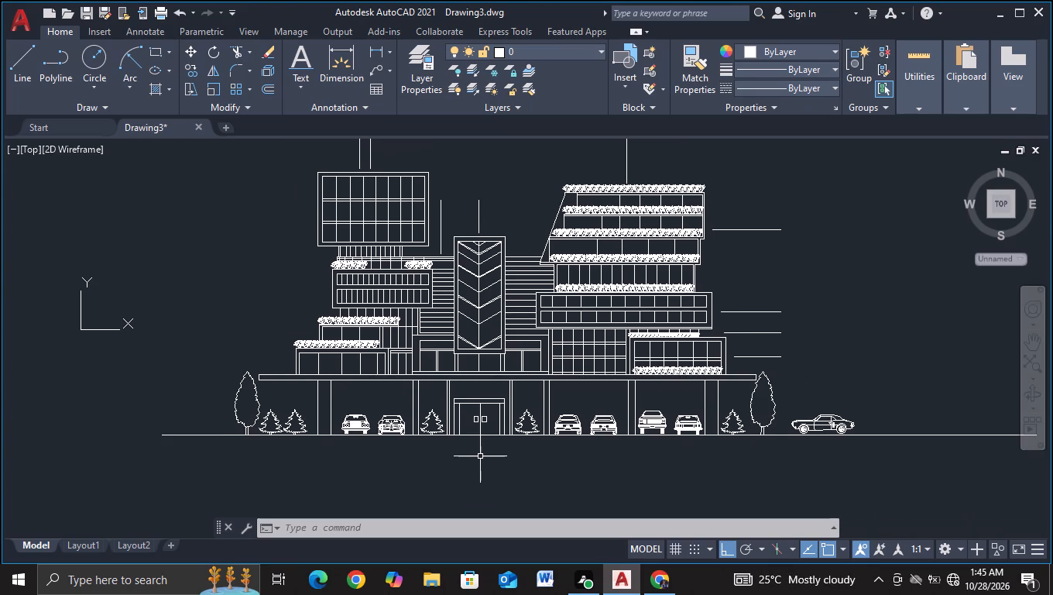
middle_drag(480, 456, 461, 469)
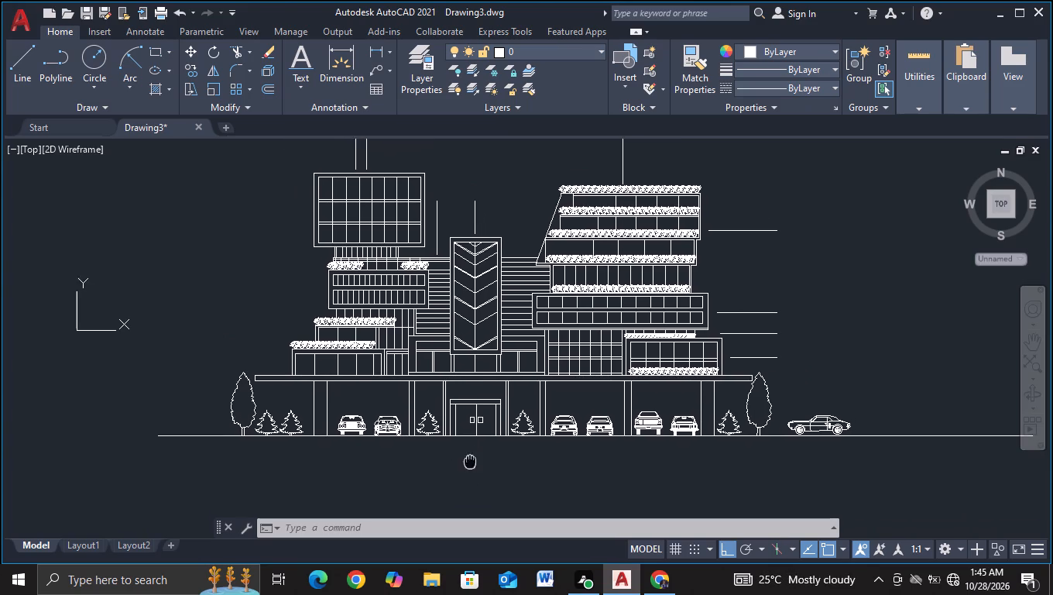
middle_drag(461, 469, 439, 478)
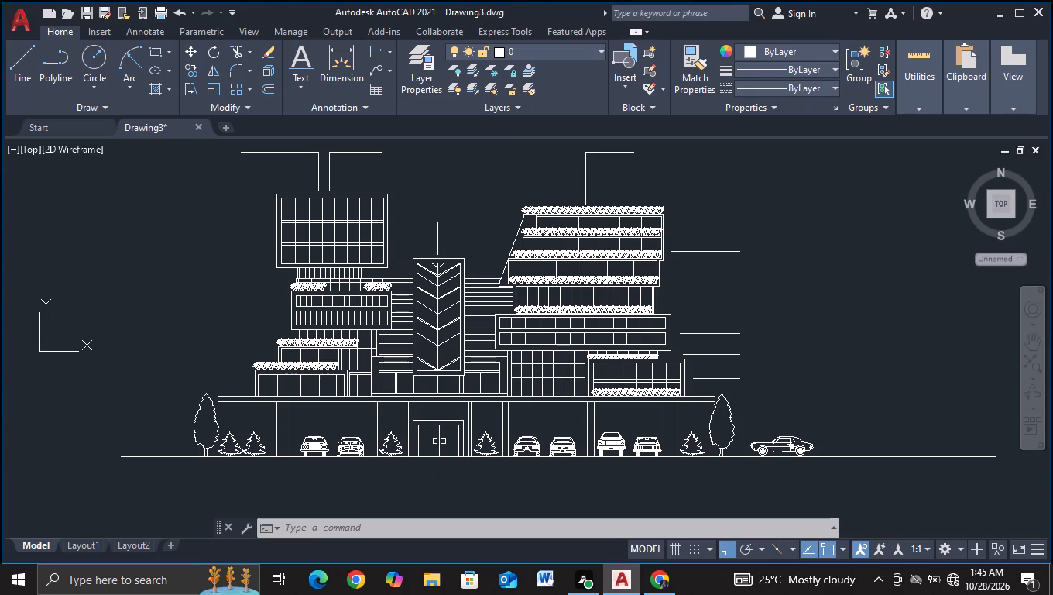
Erase the eleven middle shrubs from the terrace row directly above the right wing's double window band, keeping a group at each end.
scroll(560, 356, up, 2)
middle_drag(566, 342, 513, 477)
scroll(522, 439, up, 2)
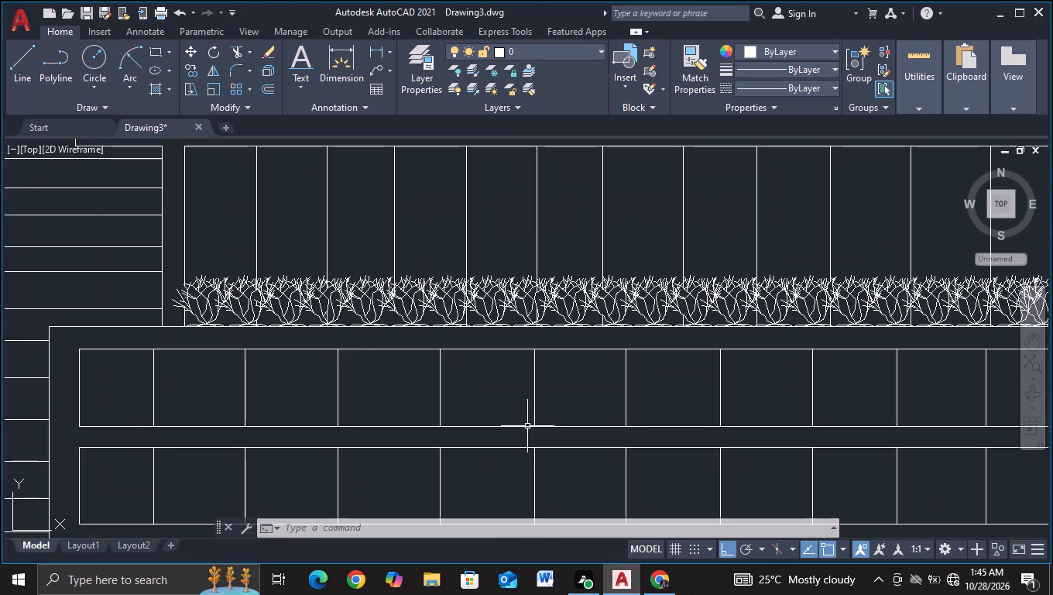
click(499, 308)
click(496, 303)
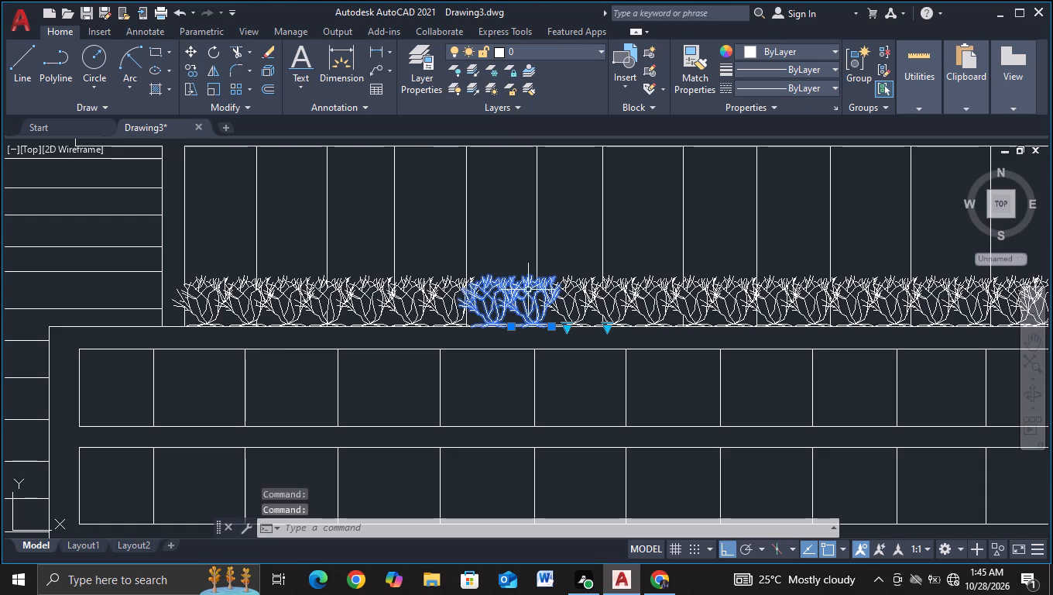
click(569, 288)
click(622, 289)
click(468, 301)
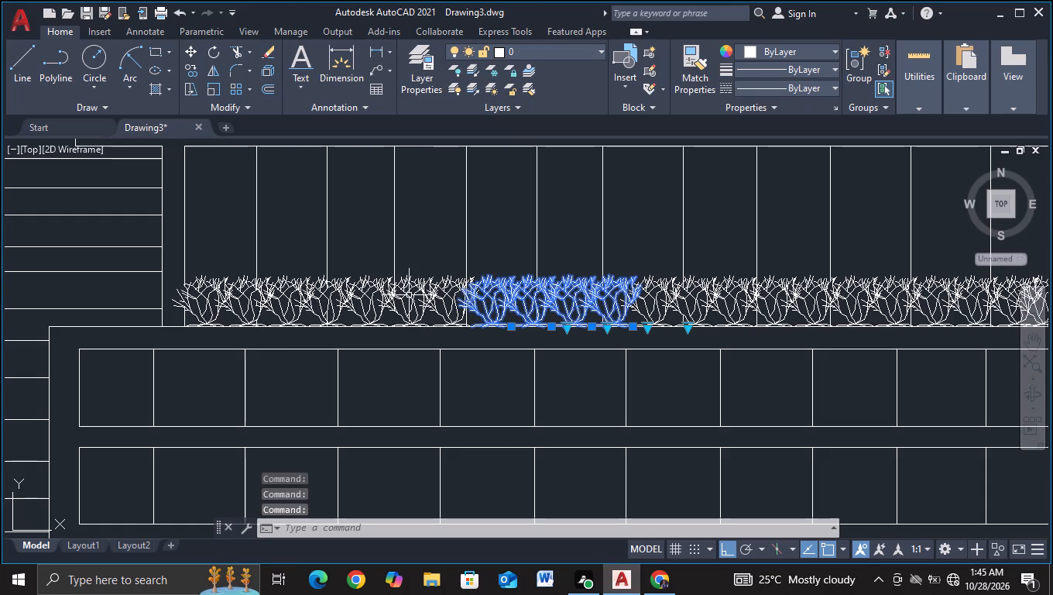
click(409, 295)
click(469, 295)
click(462, 295)
click(657, 288)
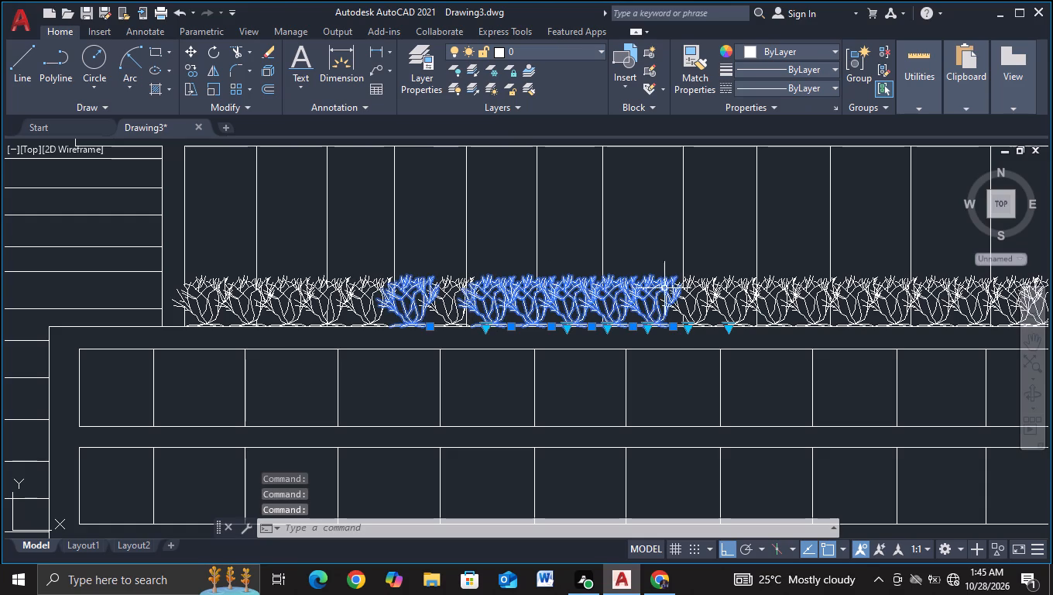
click(695, 289)
click(716, 289)
click(465, 298)
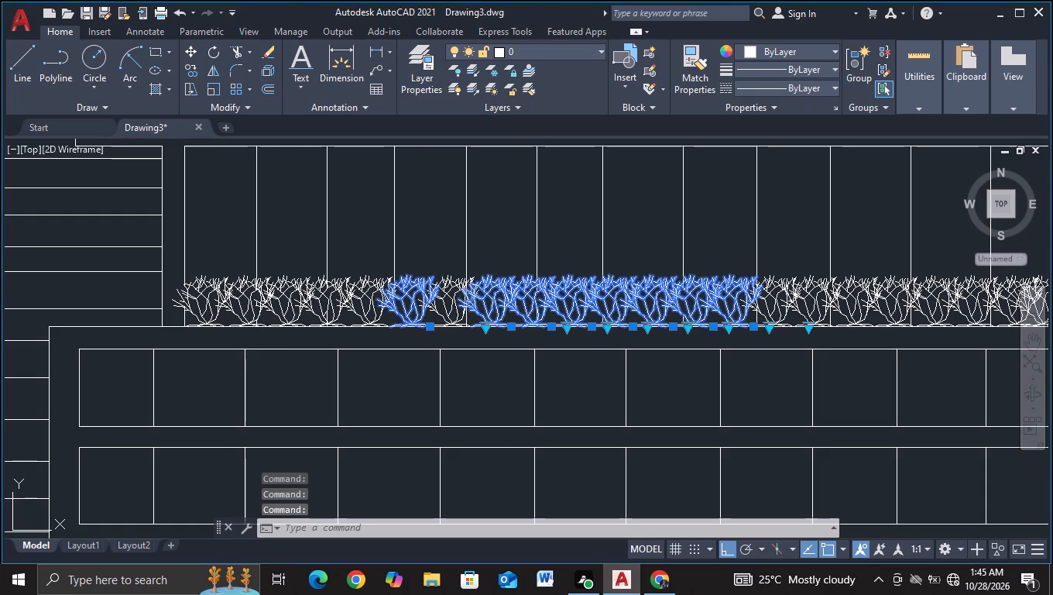
click(449, 296)
middle_drag(623, 289, 129, 362)
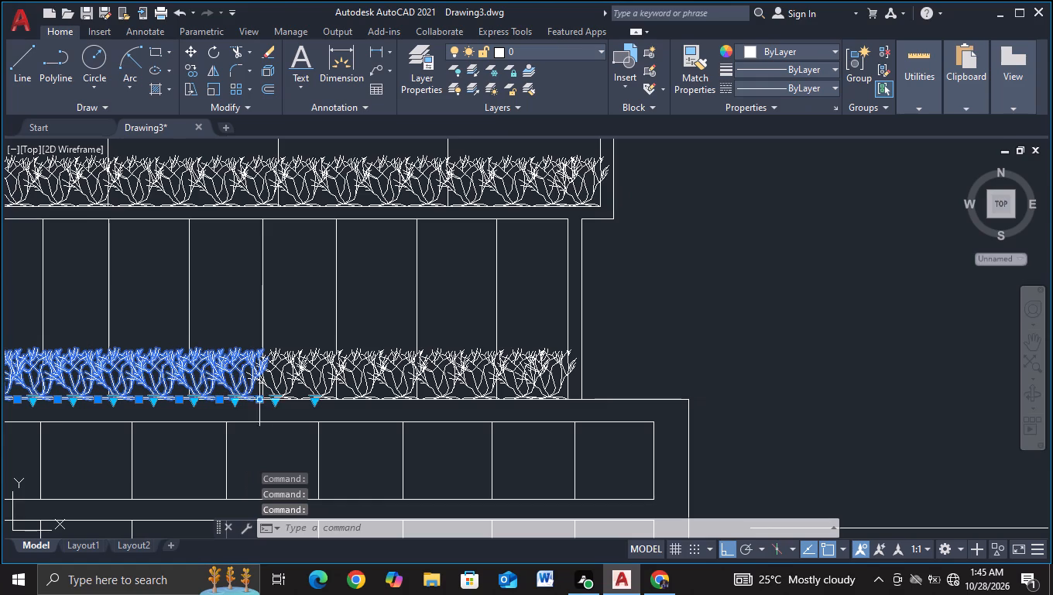
click(276, 385)
key(Delete)
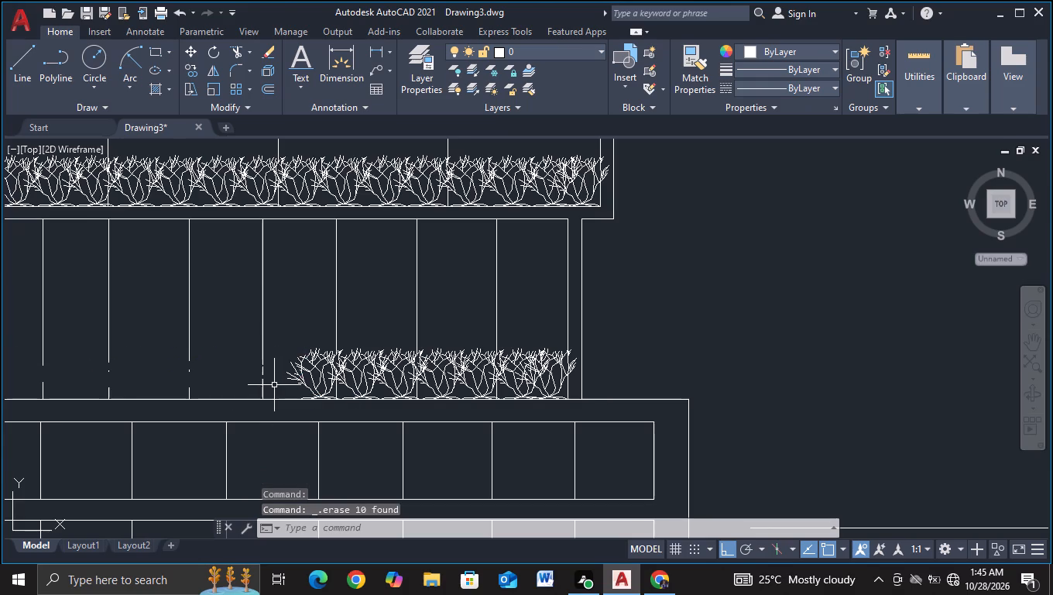
click(310, 371)
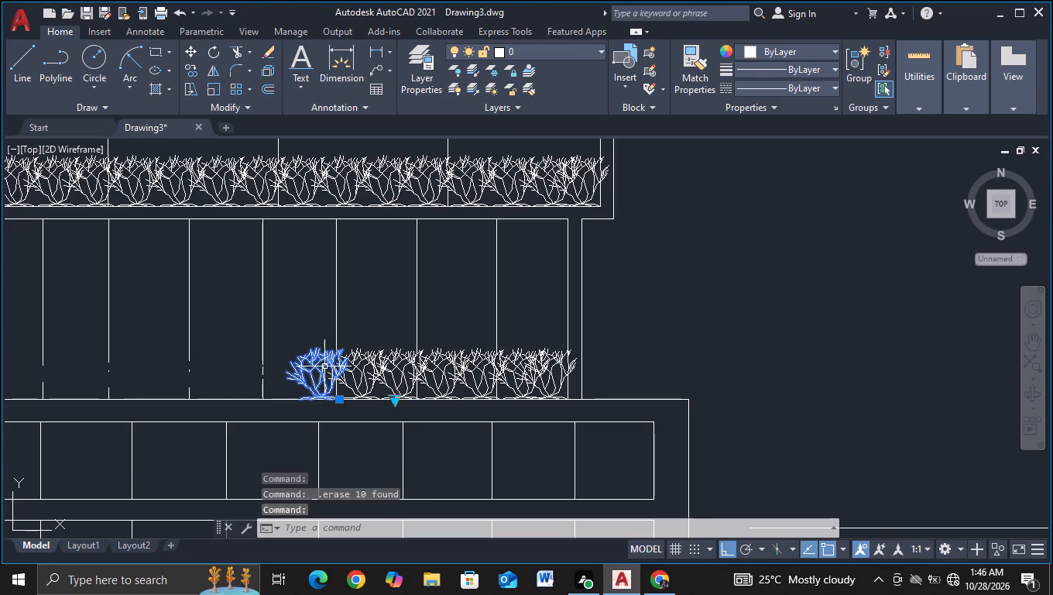
key(Delete)
Extend the window divider lines in and beside the cleared gap down to the terrace floor line, including the ones bordering both shrub groups.
middle_drag(280, 359, 626, 281)
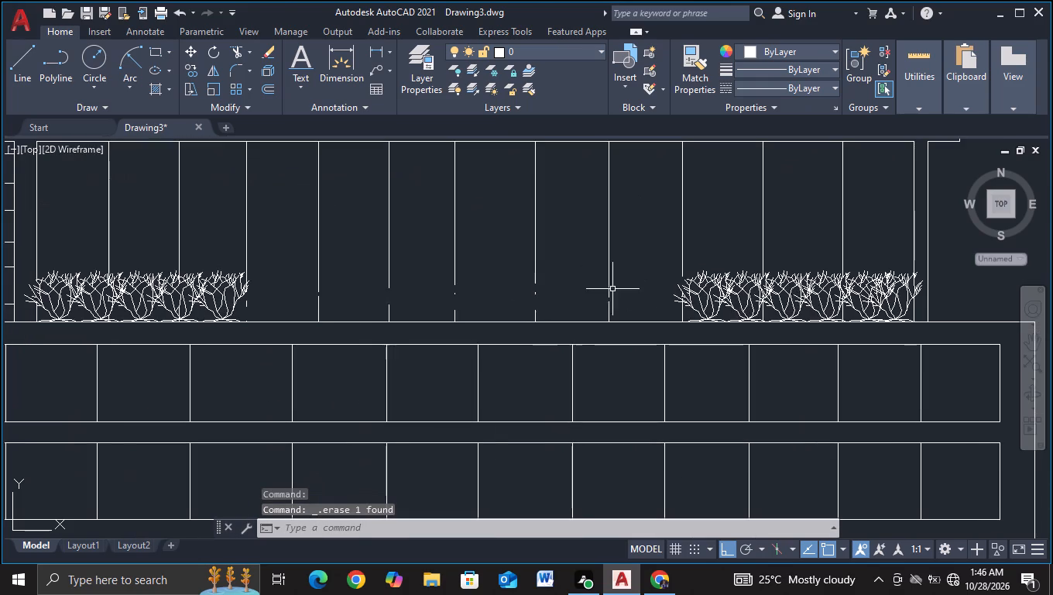
key(Escape)
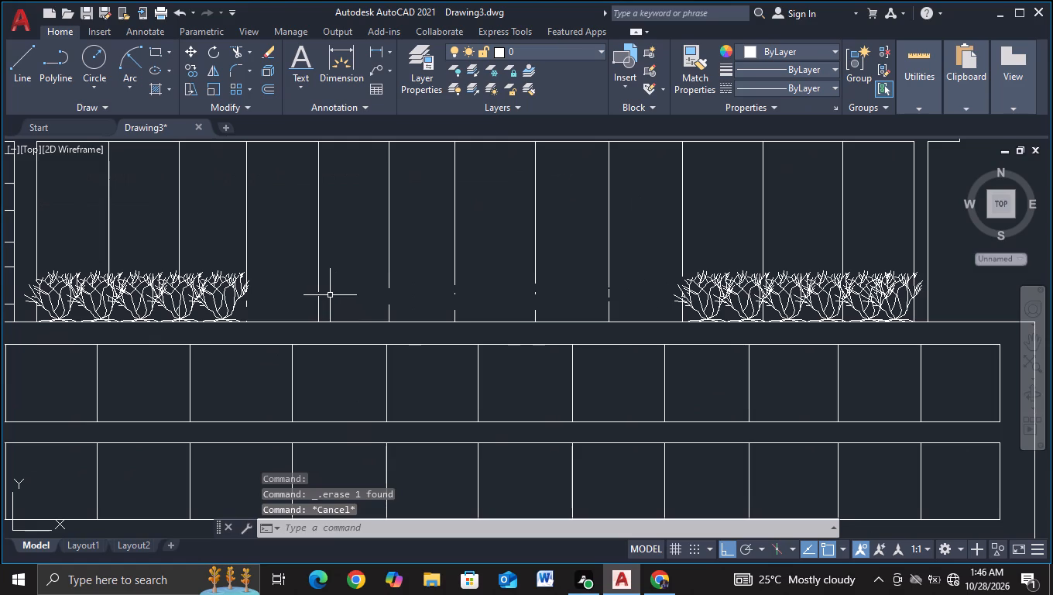
key(e)
click(391, 342)
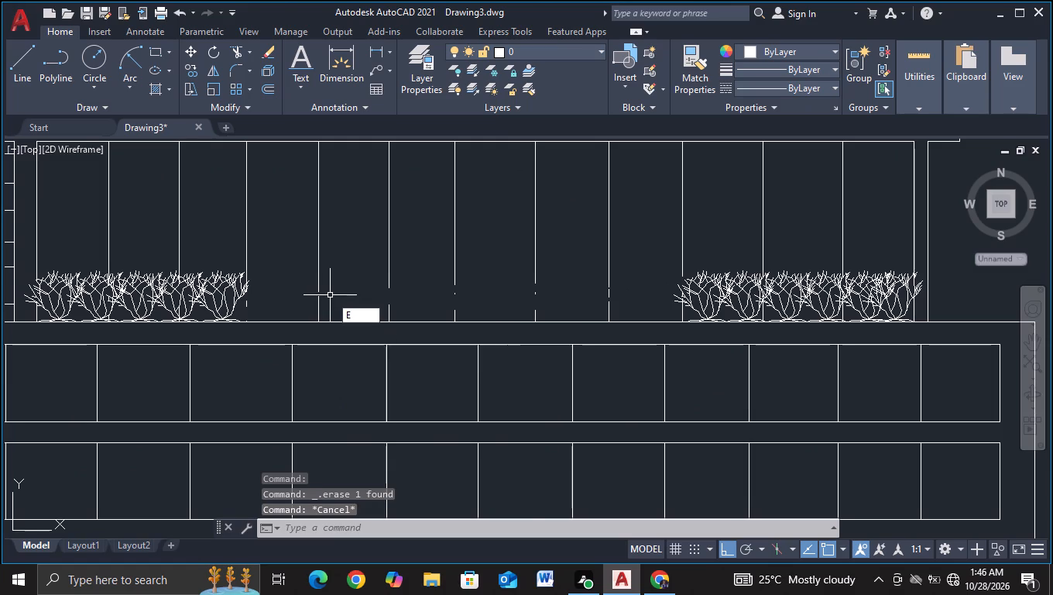
click(317, 293)
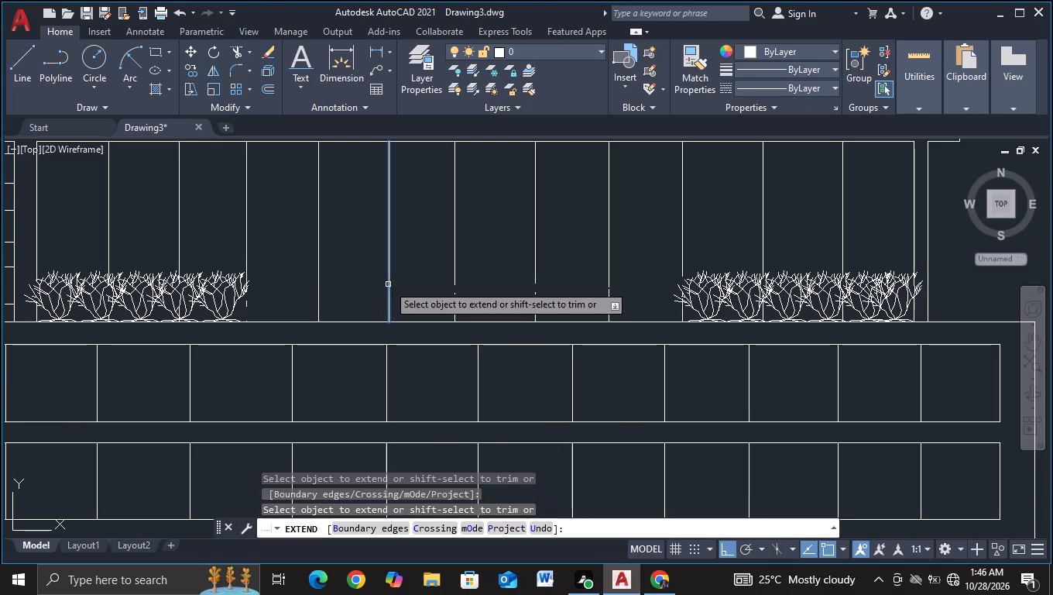
click(388, 284)
click(453, 282)
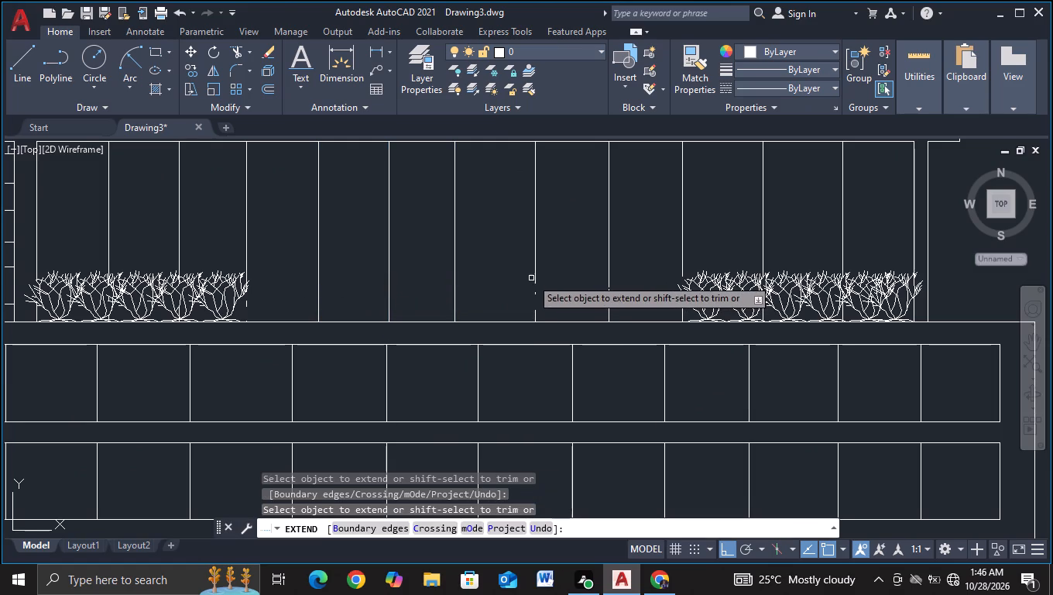
click(533, 277)
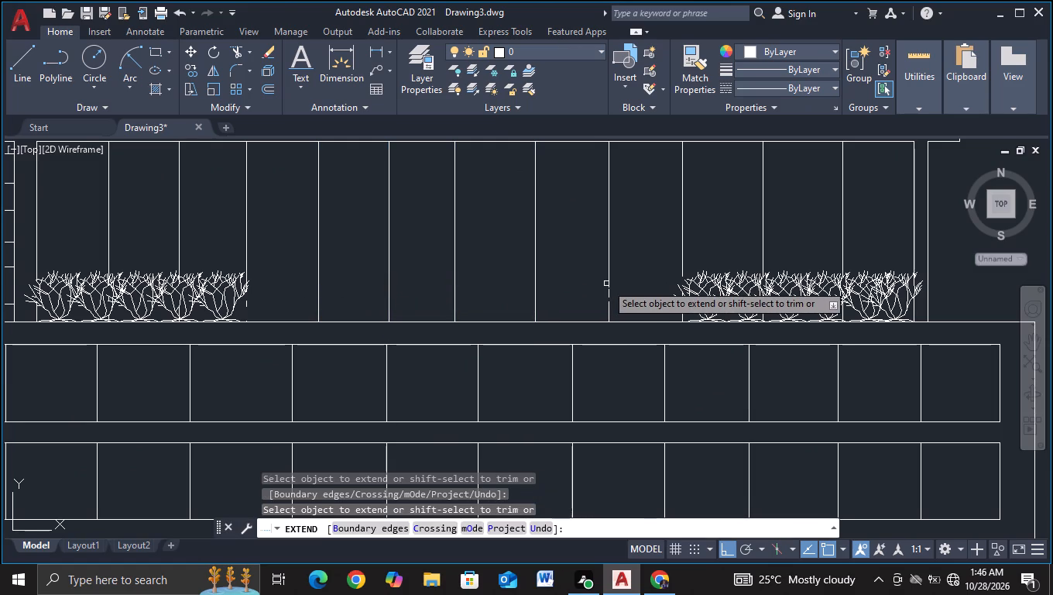
click(608, 280)
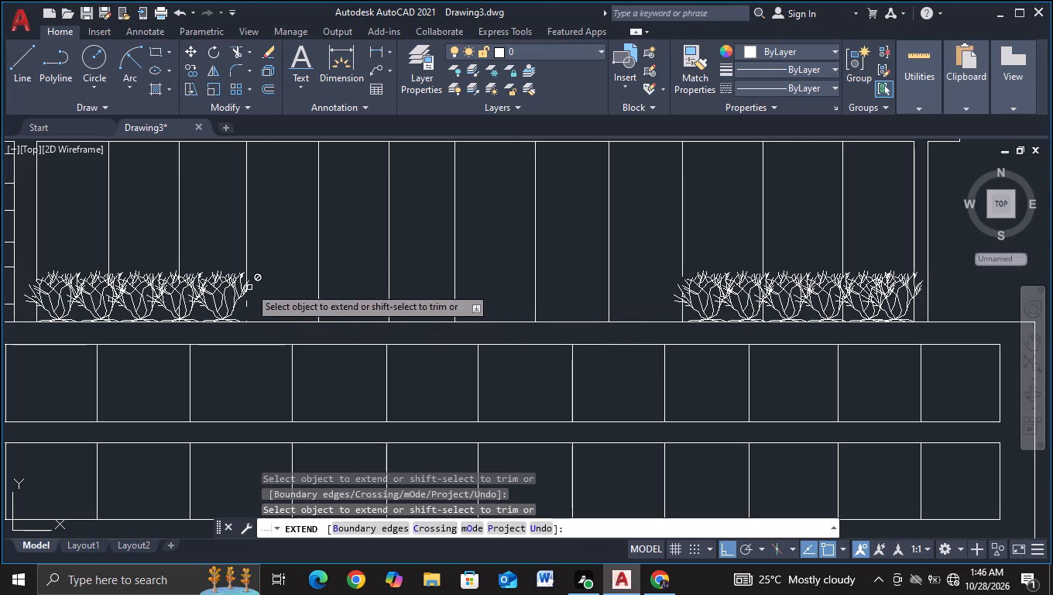
click(248, 303)
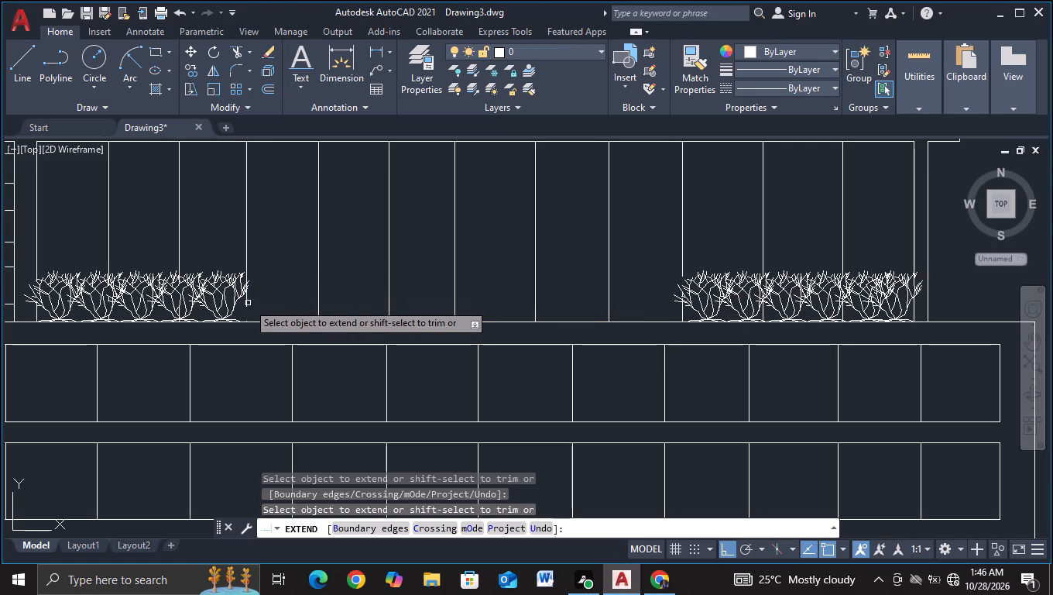
click(248, 306)
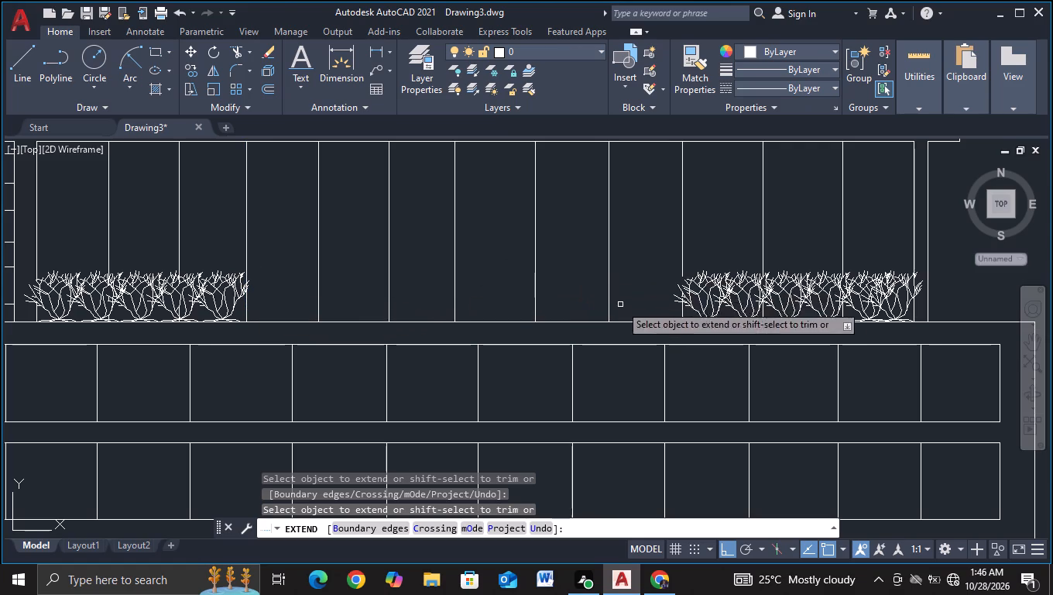
click(682, 271)
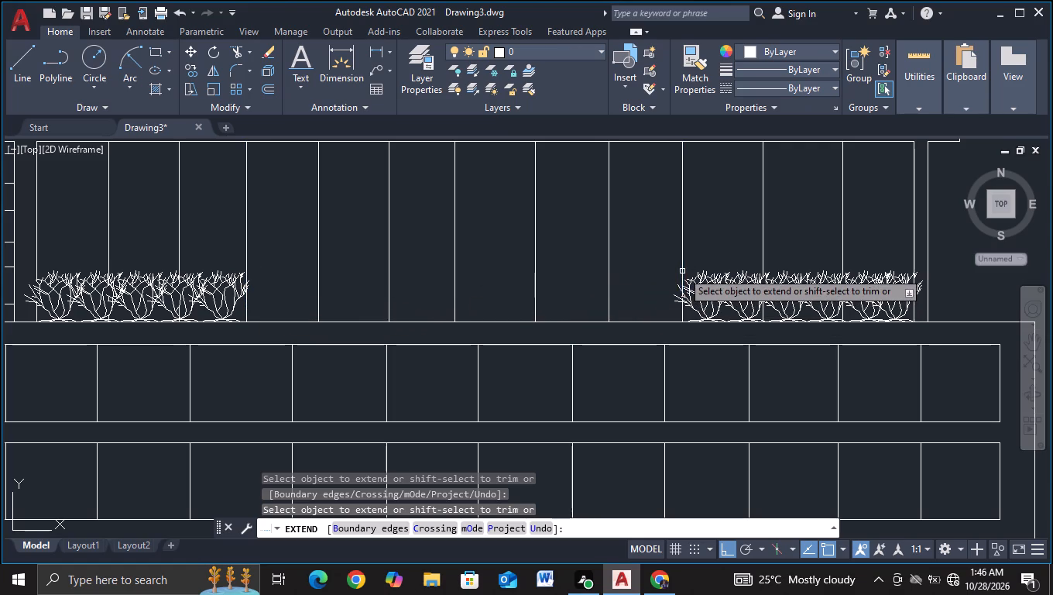
key(Escape)
Trim the divider line where it passes behind the outer twigs of the left shrub group's last shrub.
scroll(546, 291, down, 1)
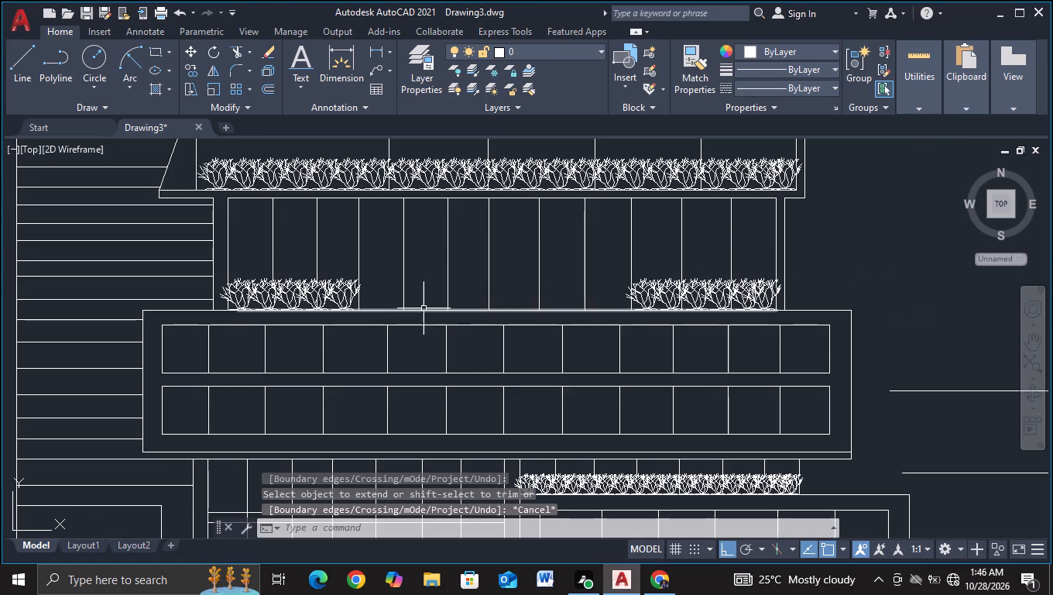
scroll(798, 270, down, 1)
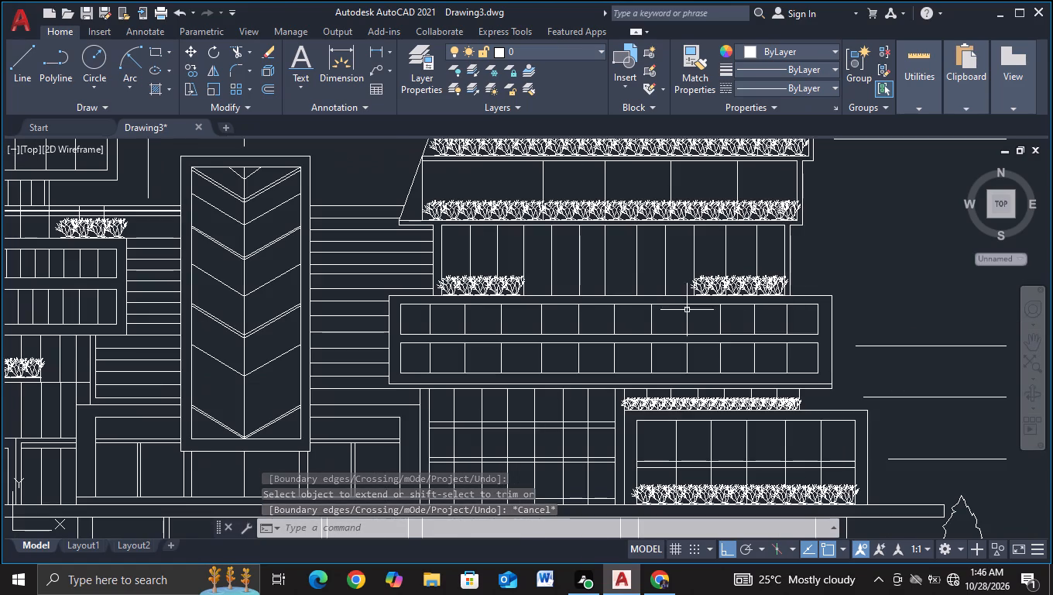
click(234, 48)
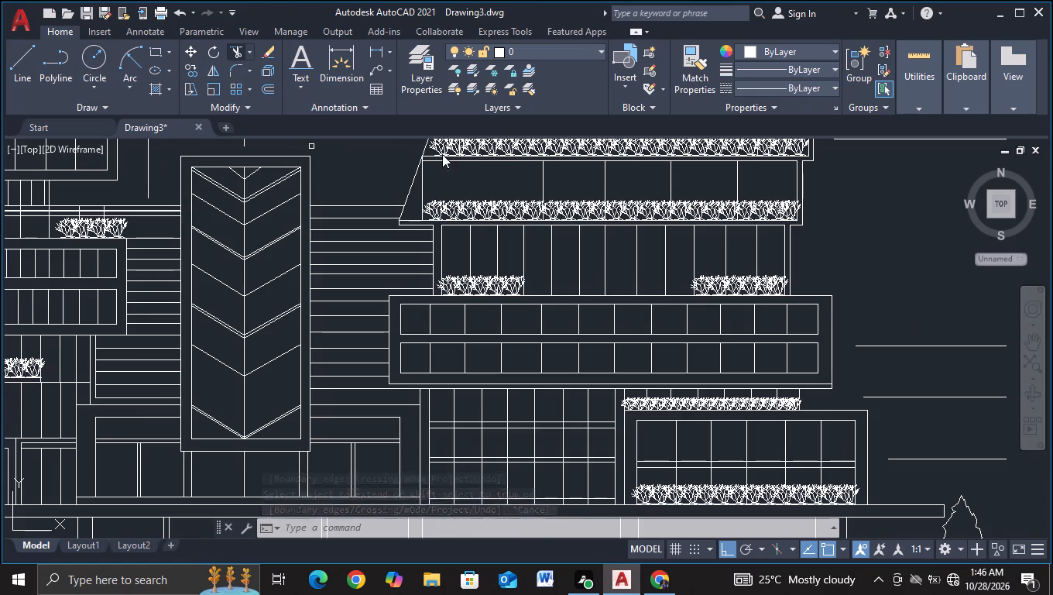
scroll(767, 282, up, 2)
scroll(164, 270, up, 2)
middle_drag(163, 285, 436, 255)
scroll(406, 270, up, 2)
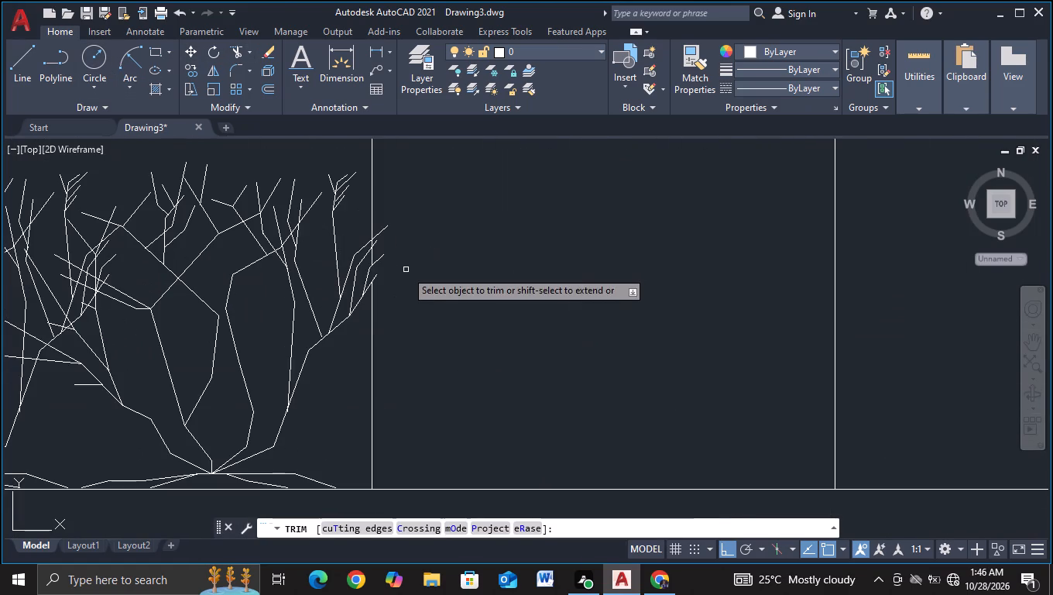
click(390, 246)
click(358, 256)
scroll(452, 289, down, 2)
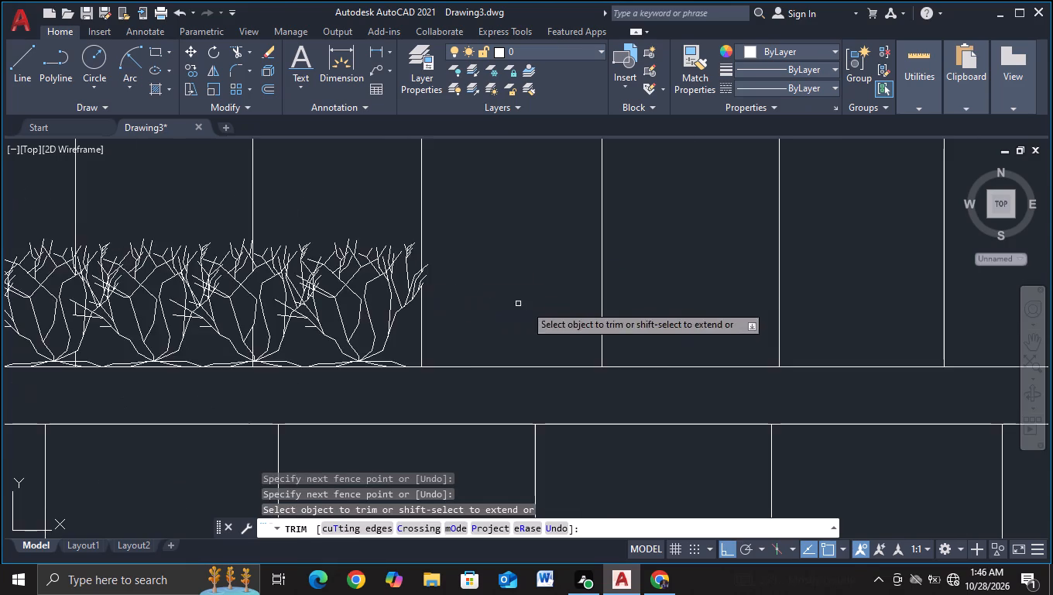
Trim the divider line behind the outer twigs of the right shrub group's first shrub and end Trim.
middle_drag(560, 309, 141, 337)
scroll(706, 311, down, 1)
middle_drag(767, 310, 350, 301)
scroll(531, 317, up, 1)
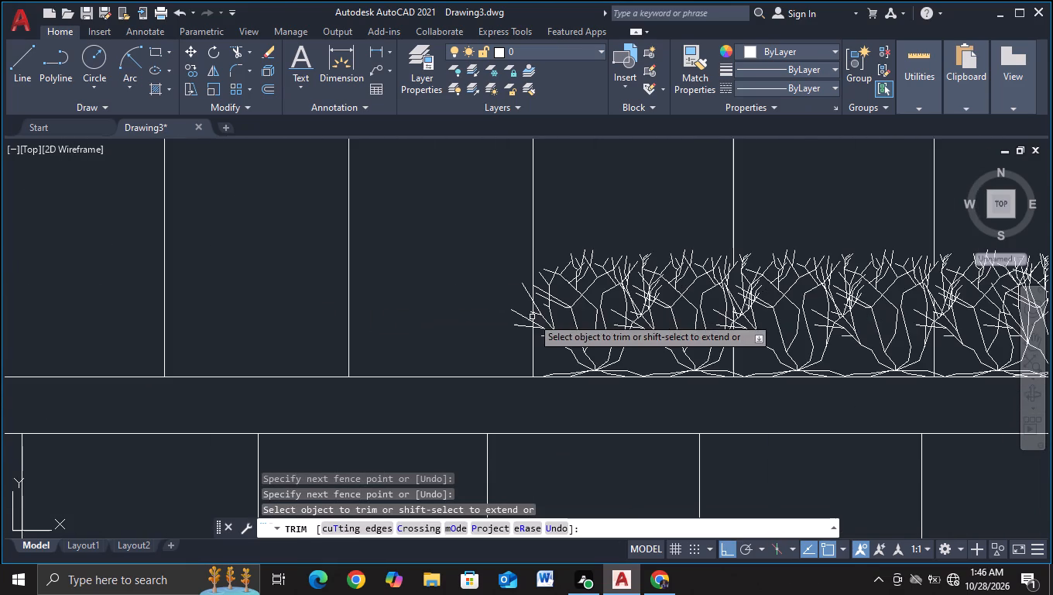
click(523, 301)
click(547, 308)
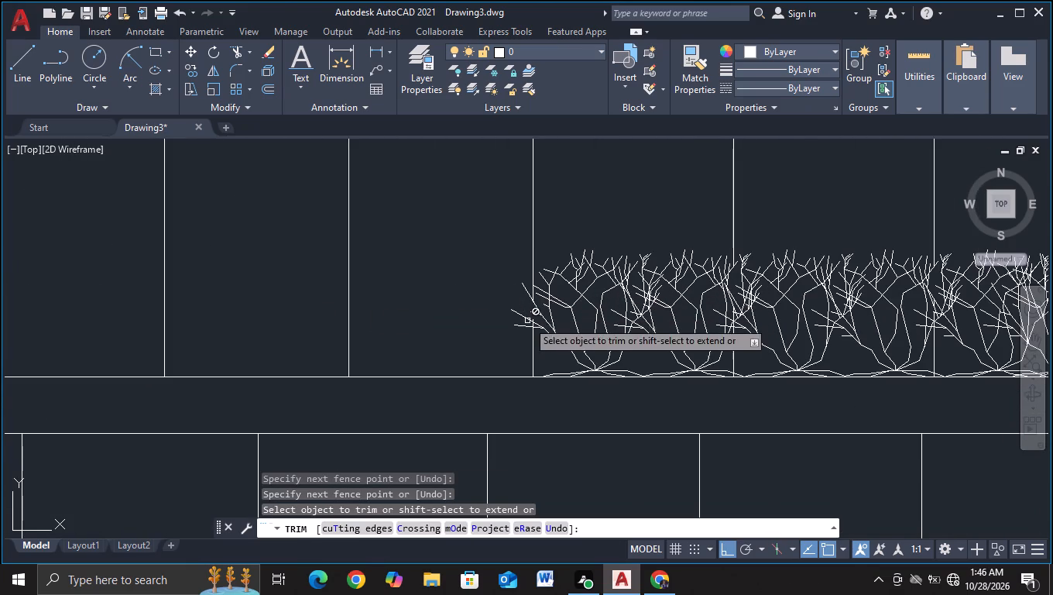
key(Escape)
scroll(475, 317, down, 2)
middle_drag(474, 317, 721, 262)
scroll(721, 262, down, 2)
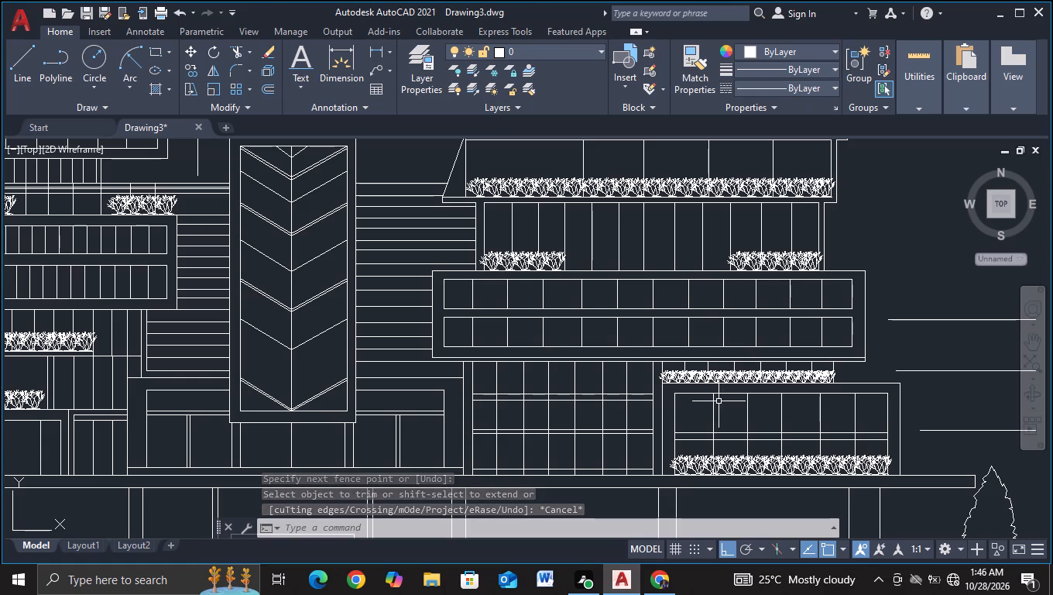
Copy the end shrub of the row above the right wing's lowest window block six times, continuing the row to the terrace's outer end.
middle_drag(719, 401, 682, 297)
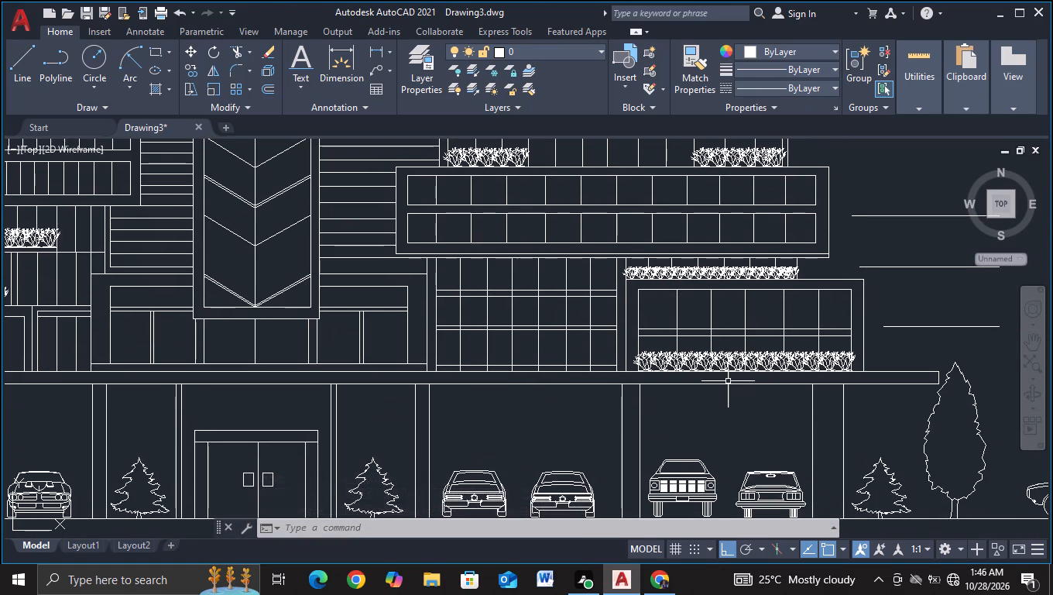
middle_drag(725, 387, 684, 435)
scroll(686, 332, up, 2)
middle_drag(684, 335, 371, 358)
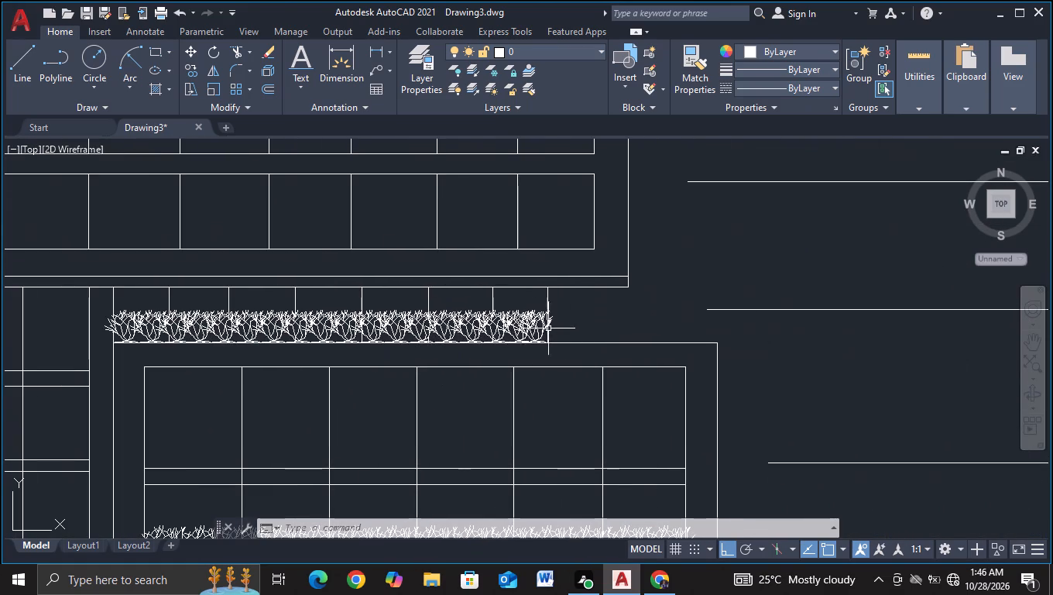
click(532, 327)
key(c)
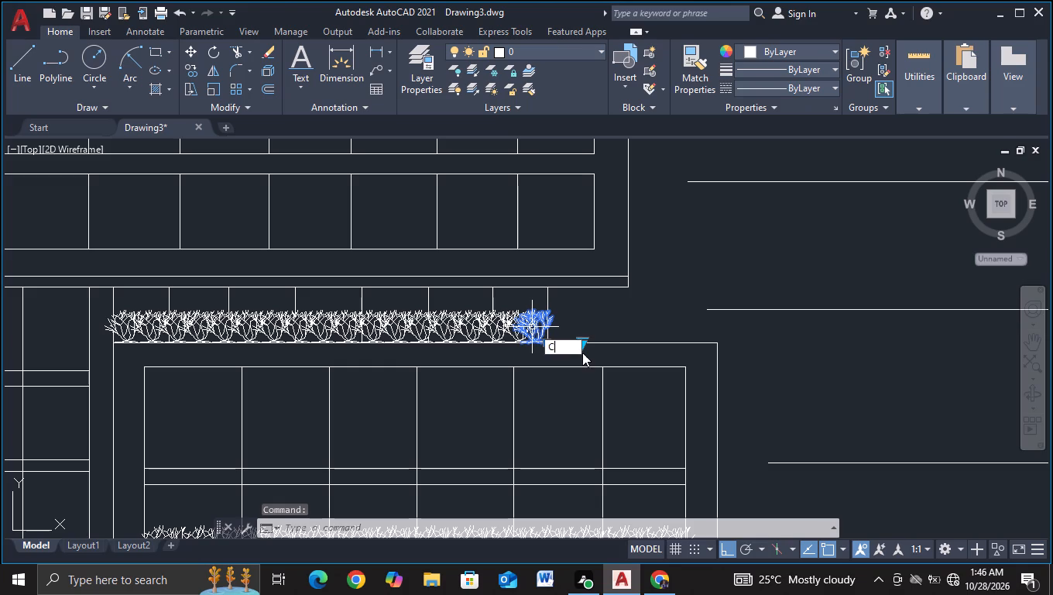
click(585, 372)
click(591, 306)
scroll(622, 307, up, 2)
click(605, 315)
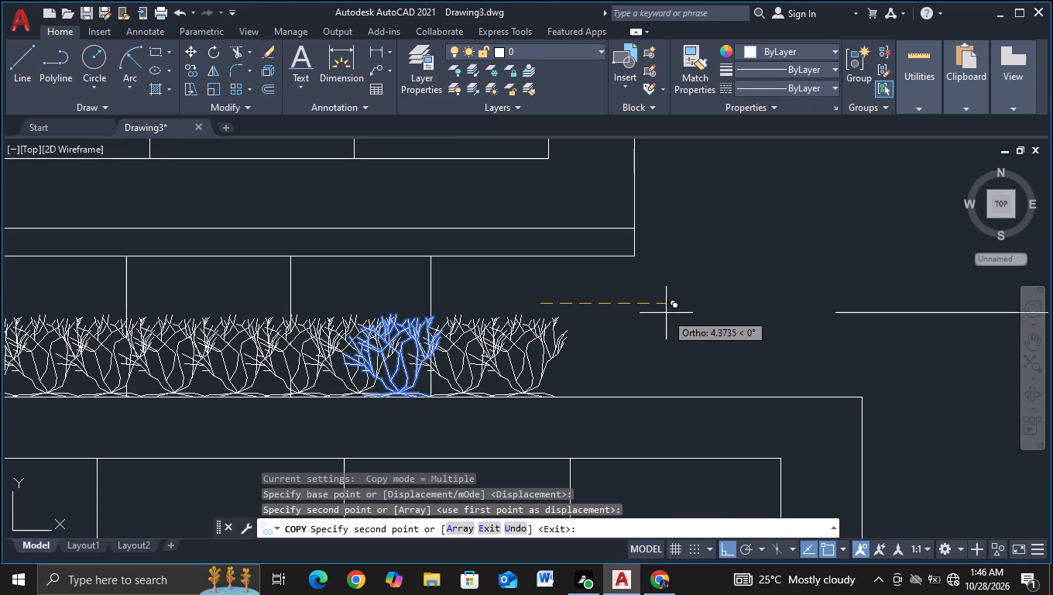
click(674, 313)
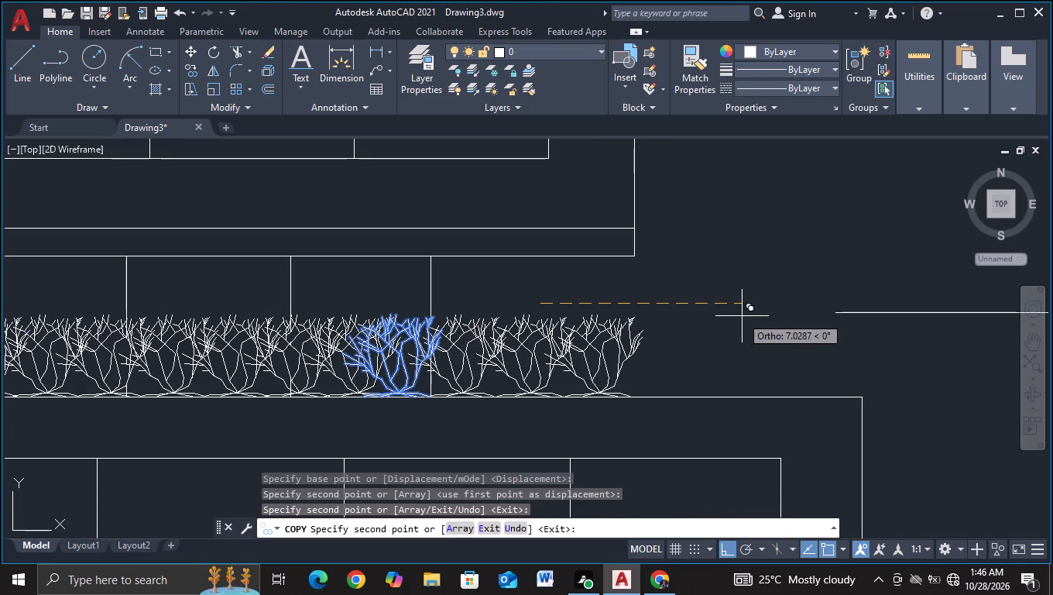
click(740, 316)
click(810, 312)
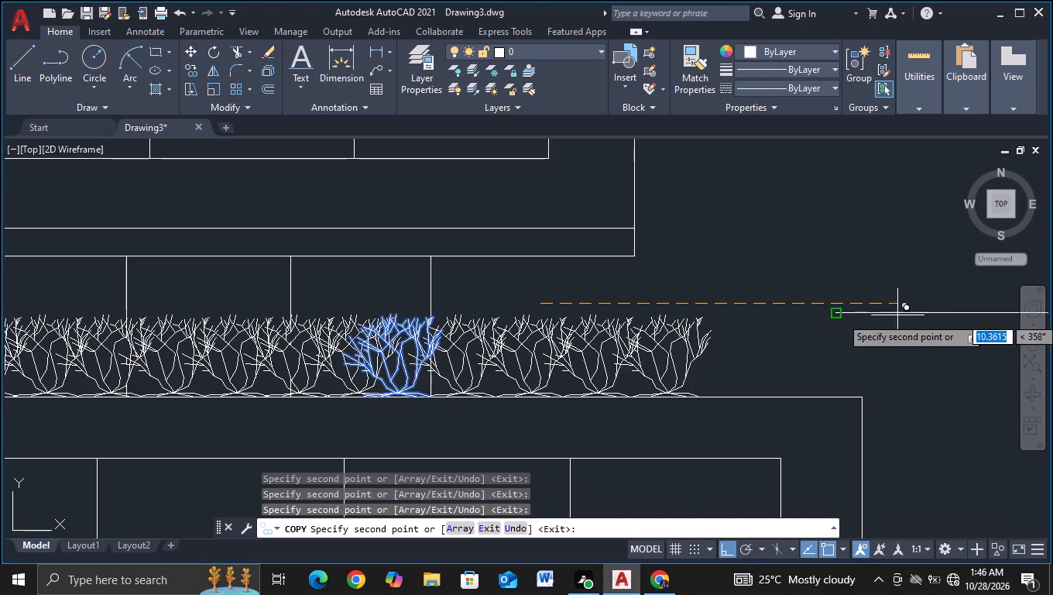
key(F3)
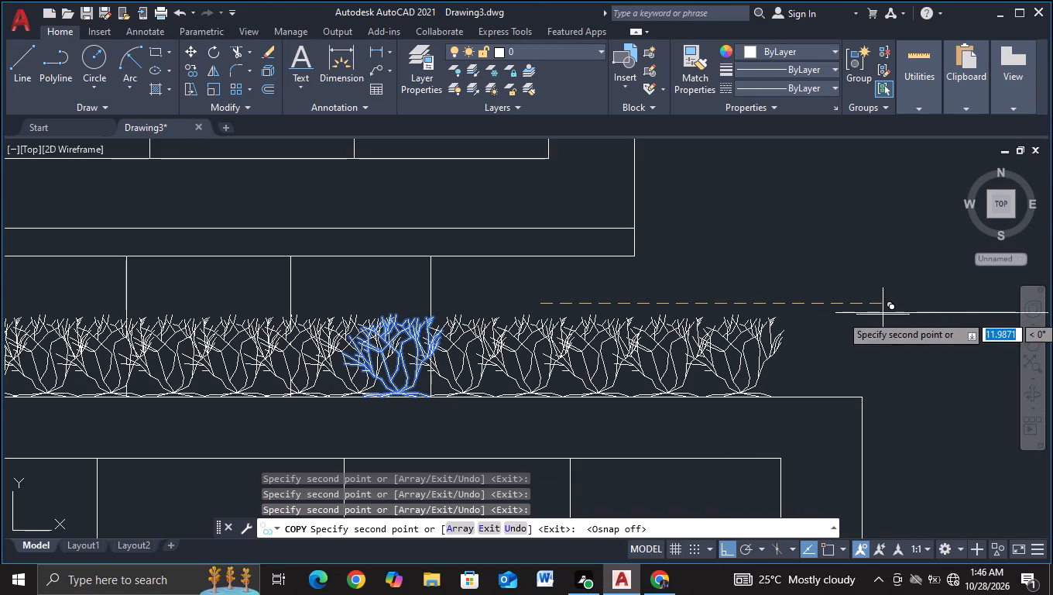
click(879, 319)
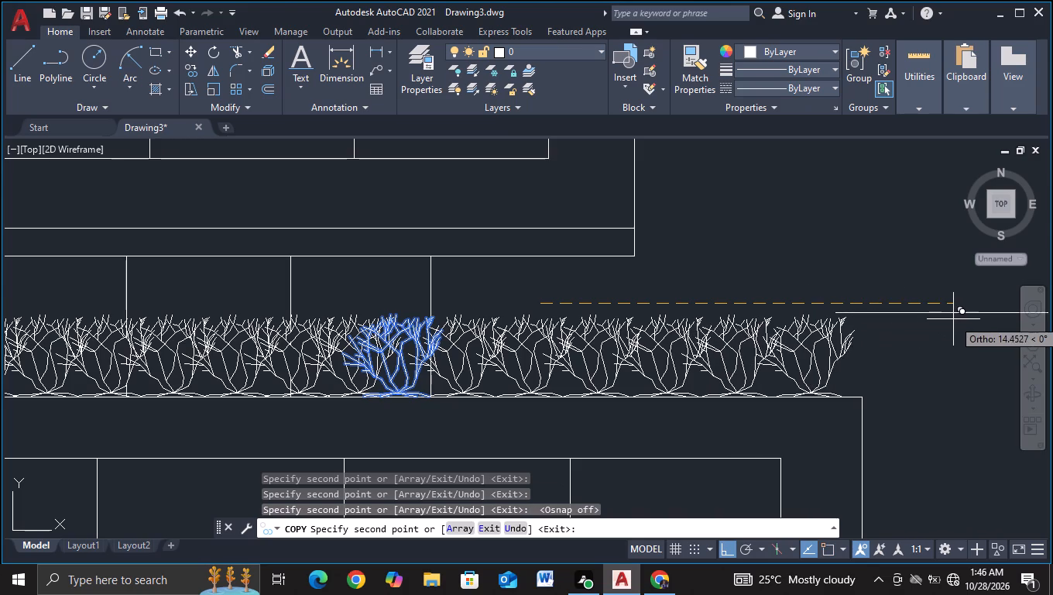
click(951, 319)
key(Escape)
Copy the shrub row on the left wing's lowest terrace down to the base of the window block beneath it, starting at the frame's inner edge.
scroll(945, 322, down, 5)
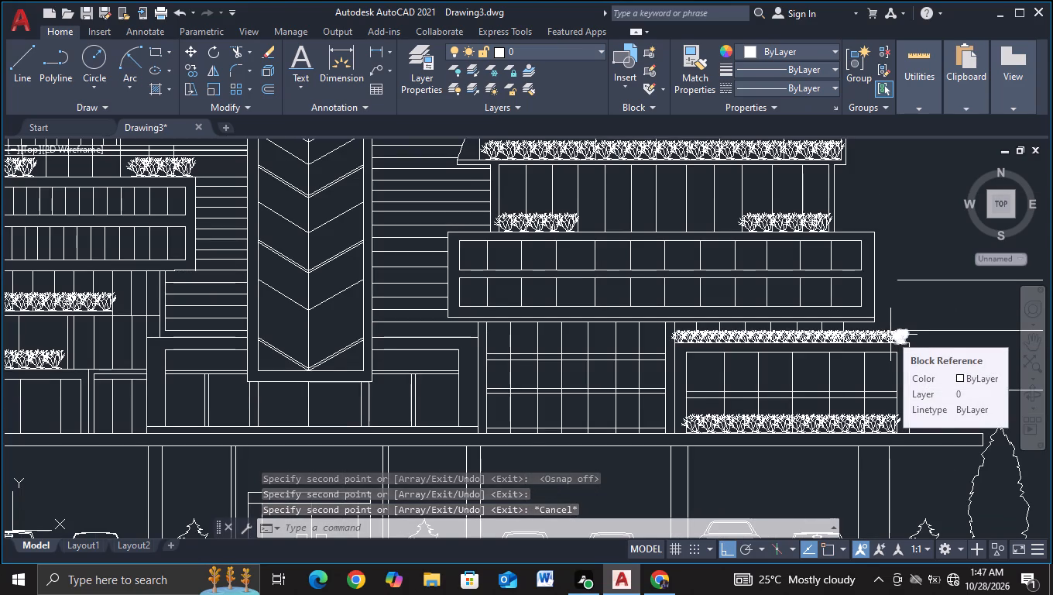
middle_drag(890, 335, 885, 404)
scroll(883, 398, down, 1)
middle_drag(185, 353, 185, 342)
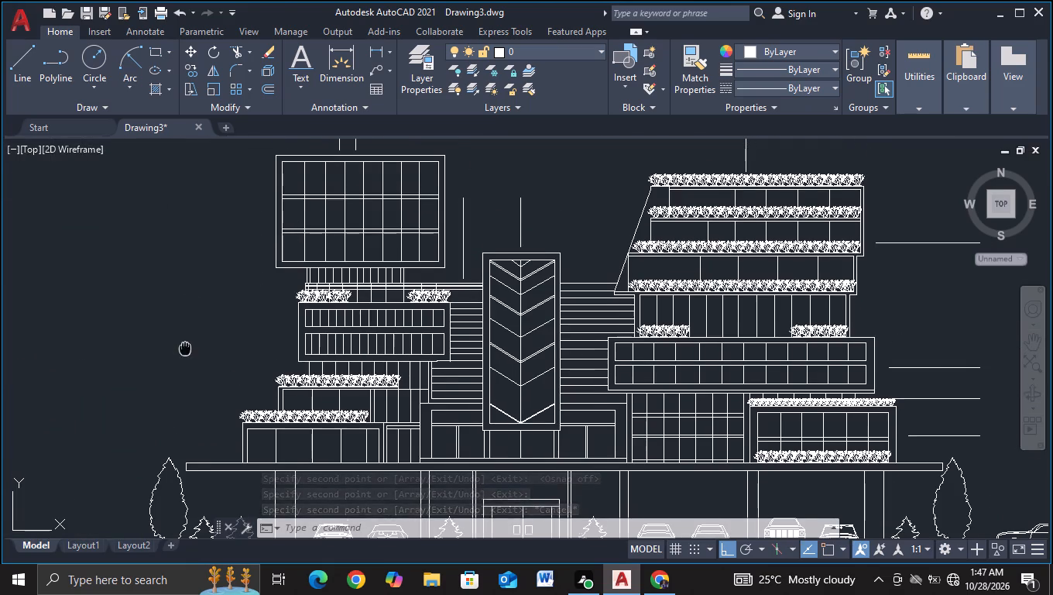
middle_drag(185, 342, 194, 289)
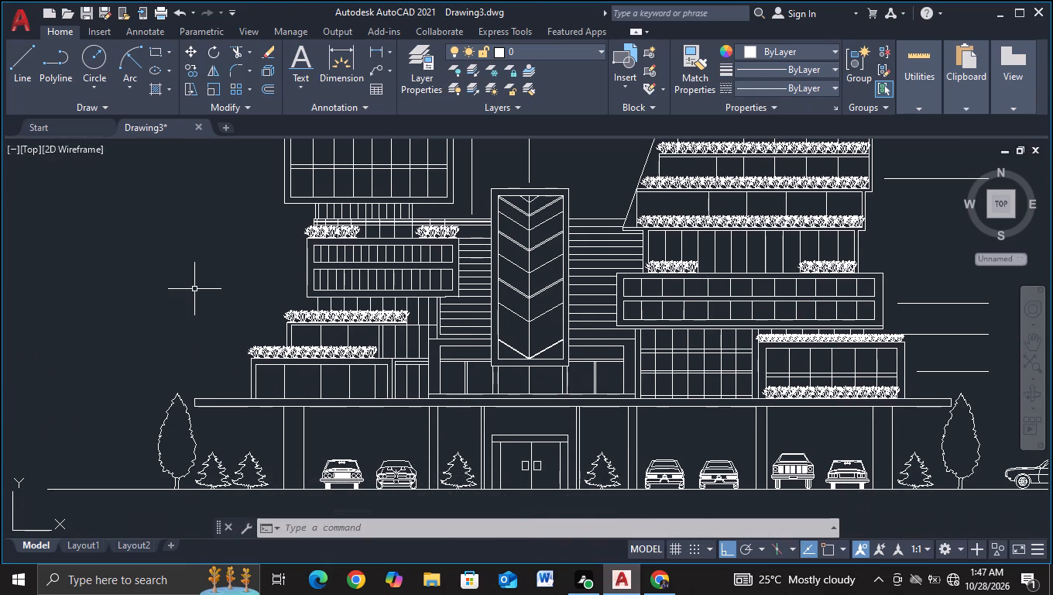
scroll(201, 304, up, 1)
middle_drag(202, 311, 210, 250)
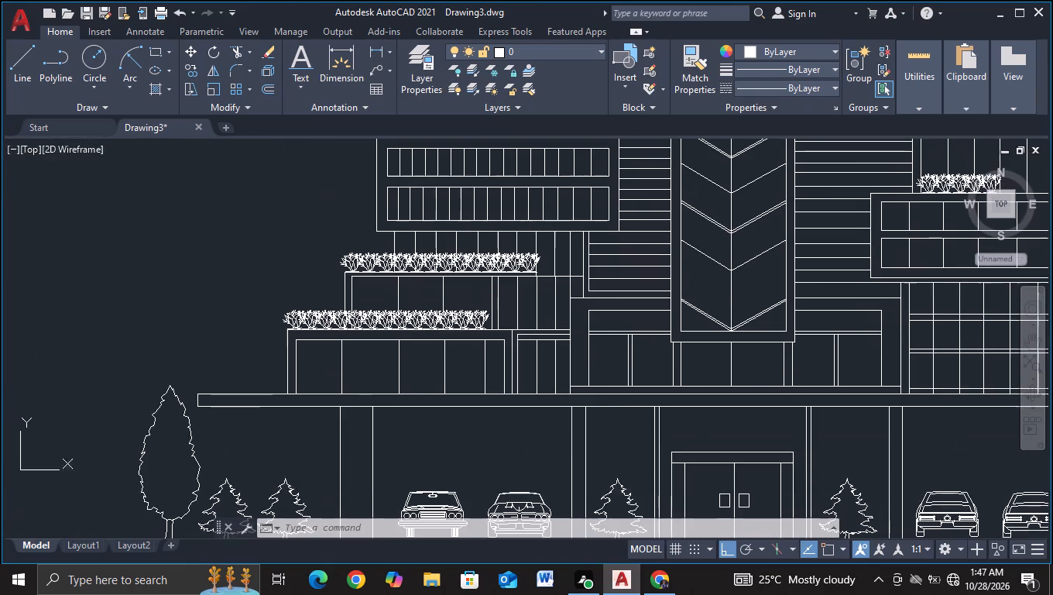
scroll(276, 319, up, 2)
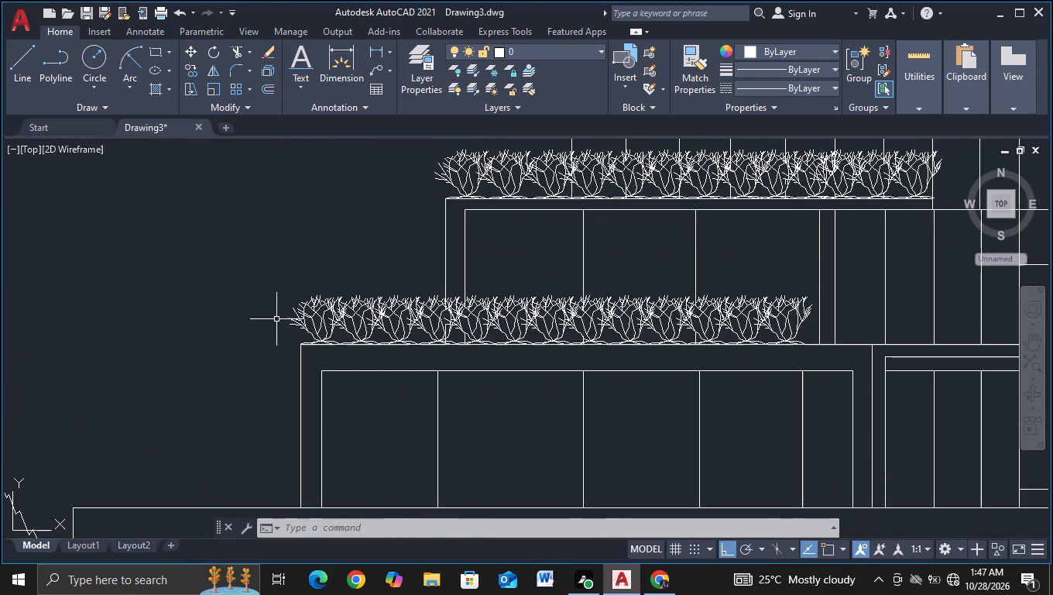
drag(276, 319, 725, 311)
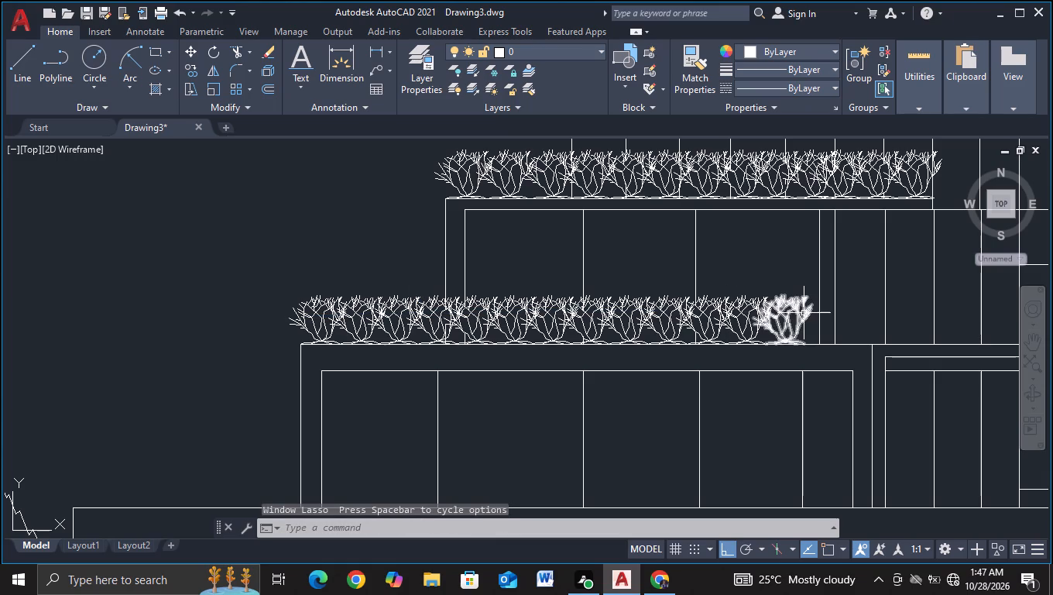
click(805, 324)
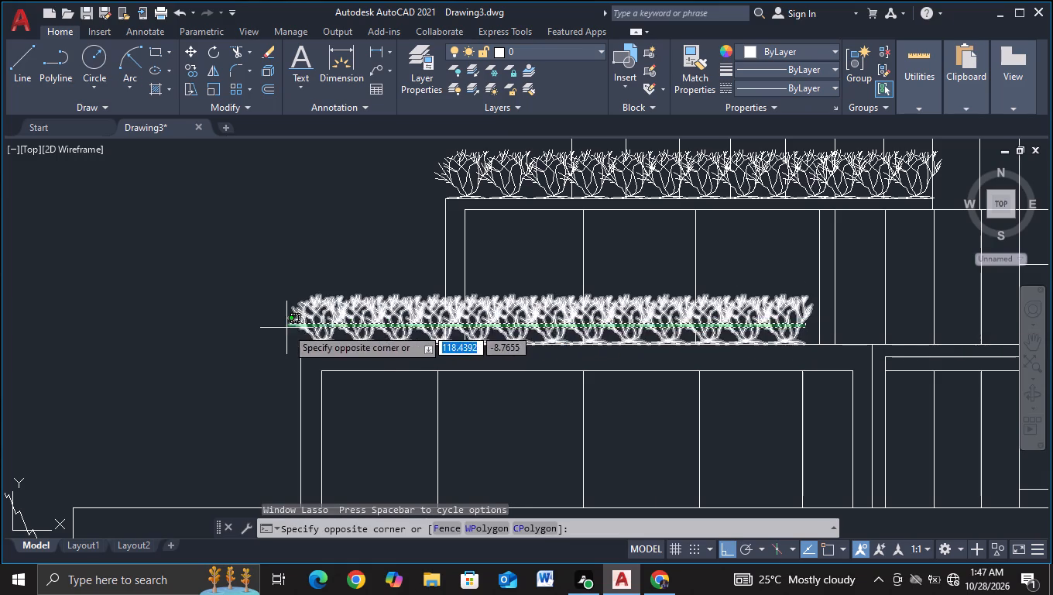
click(286, 328)
key(c)
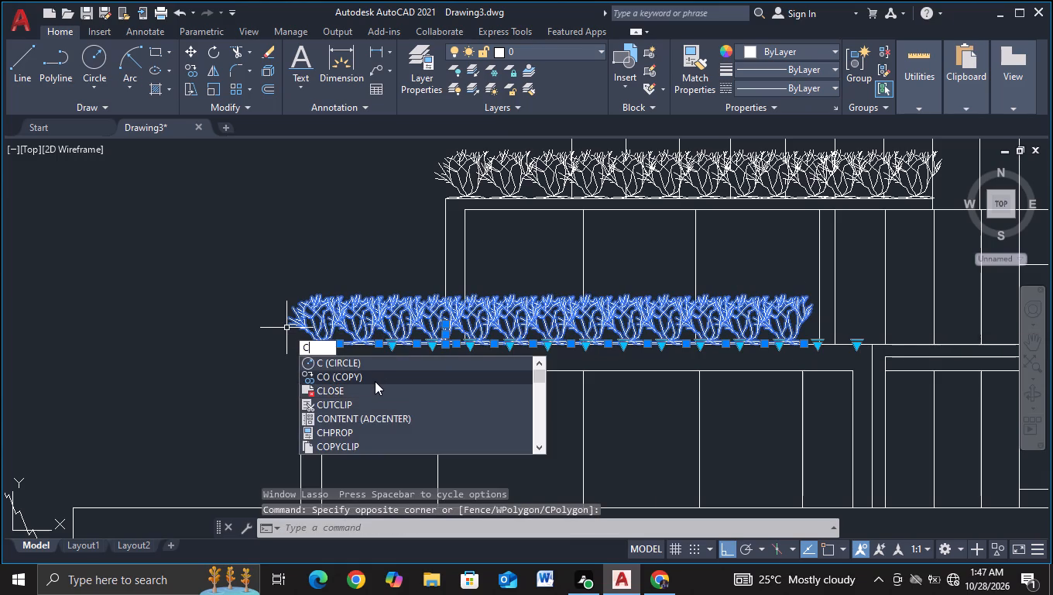
click(375, 381)
click(374, 388)
middle_drag(390, 453, 379, 299)
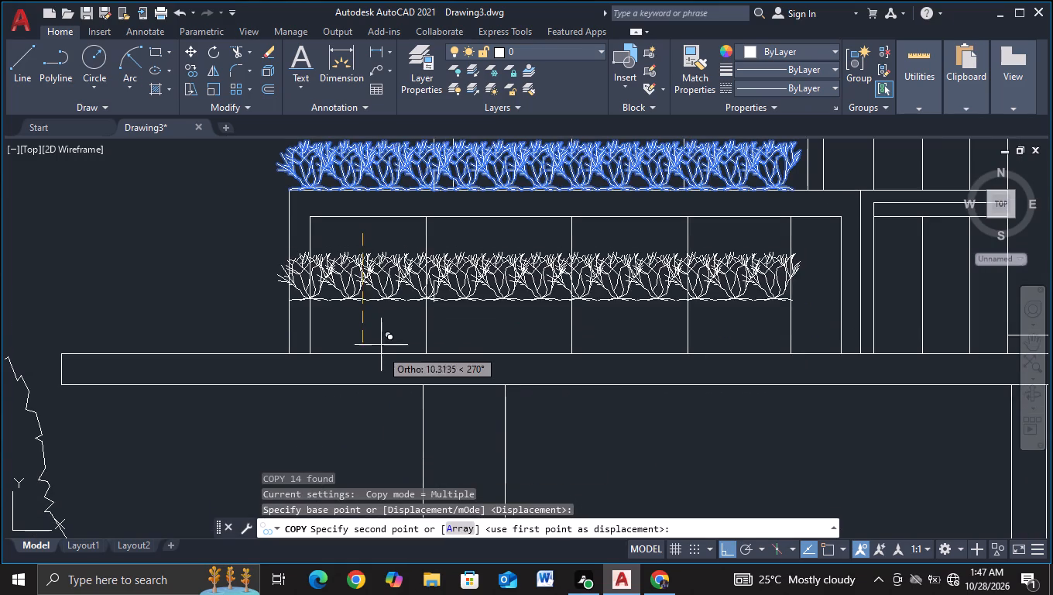
scroll(376, 372, up, 1)
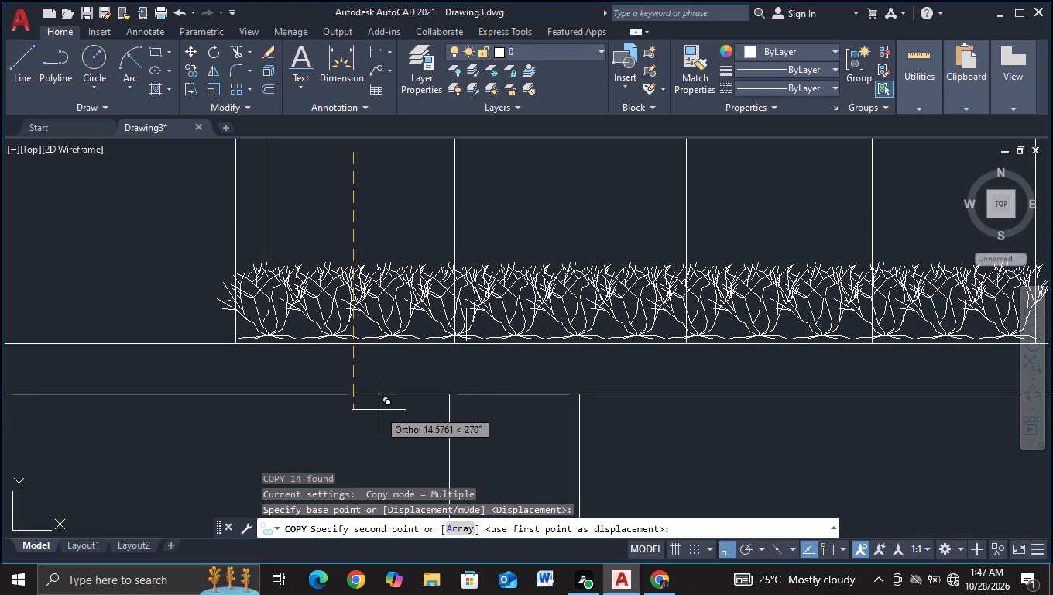
key(F8)
scroll(426, 404, down, 1)
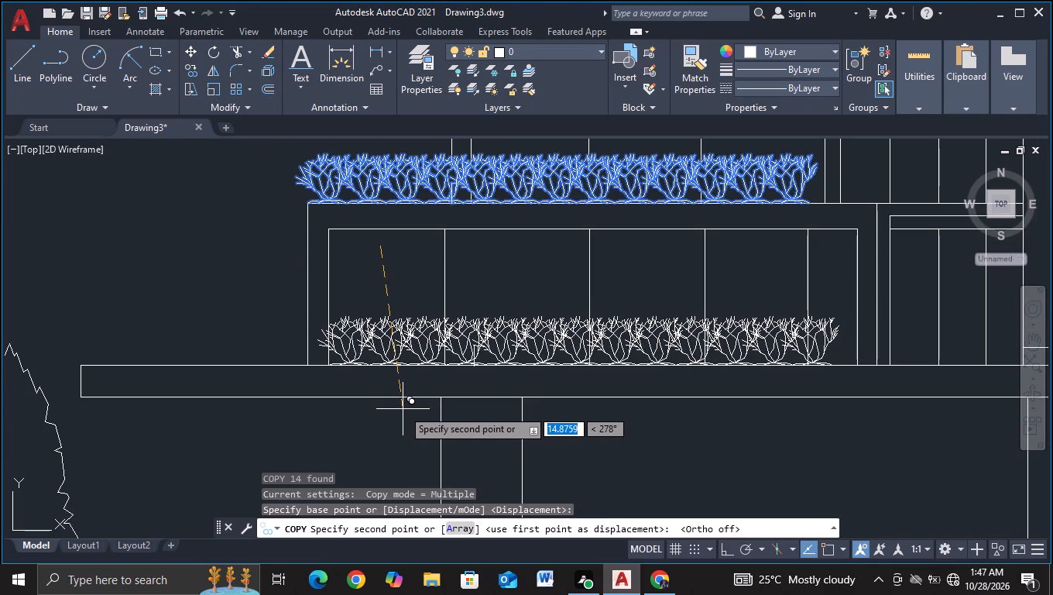
click(403, 409)
key(Escape)
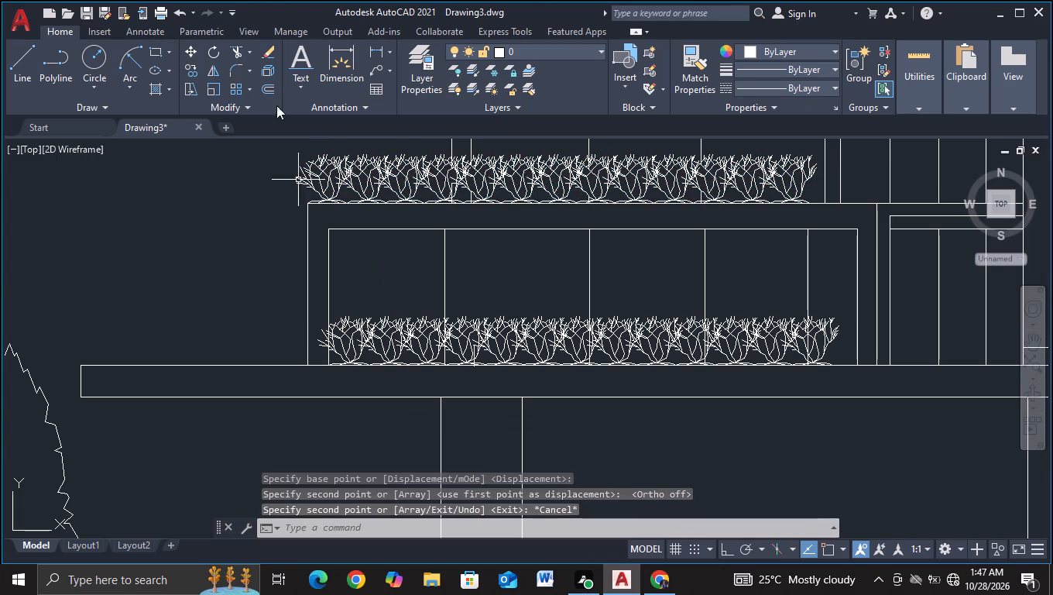
Trim the window frame's left edge where it passes behind the first shrub's twigs in the copied row.
click(232, 49)
scroll(334, 284, up, 3)
middle_drag(334, 328, 358, 151)
scroll(355, 193, up, 2)
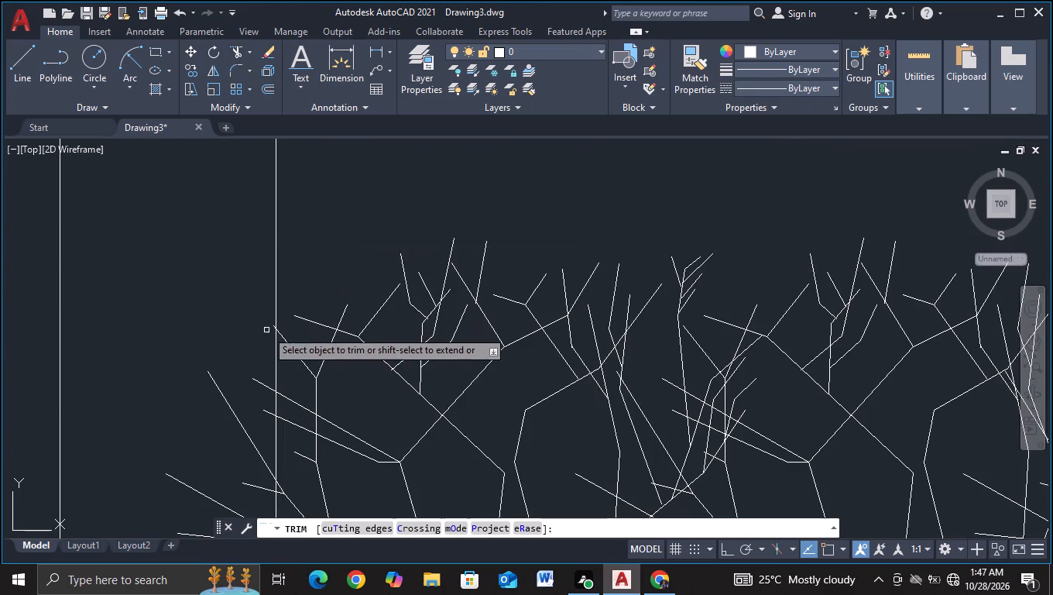
click(261, 347)
click(305, 400)
middle_drag(305, 400, 296, 182)
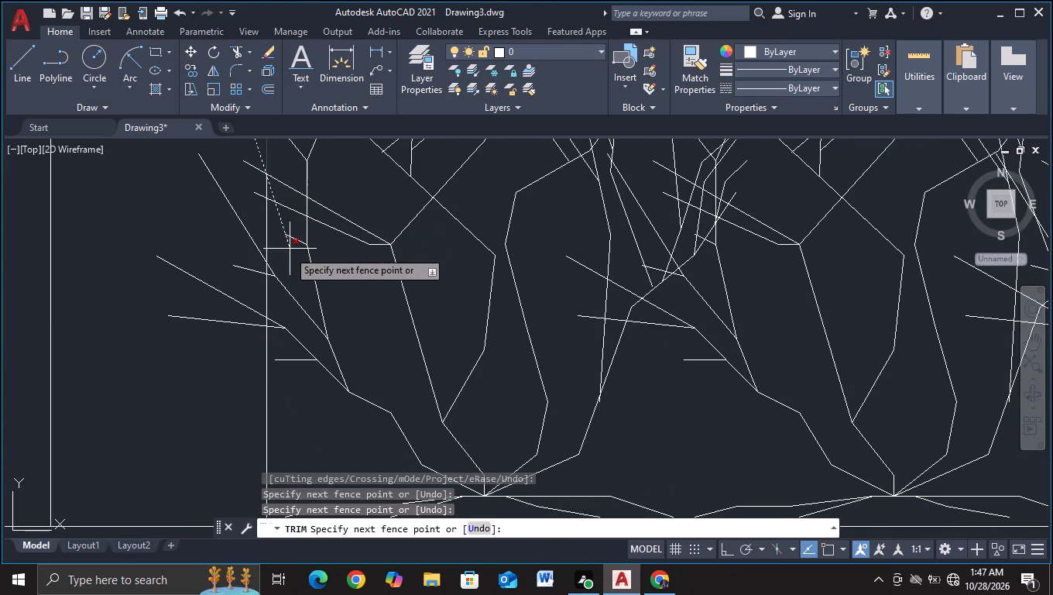
click(276, 273)
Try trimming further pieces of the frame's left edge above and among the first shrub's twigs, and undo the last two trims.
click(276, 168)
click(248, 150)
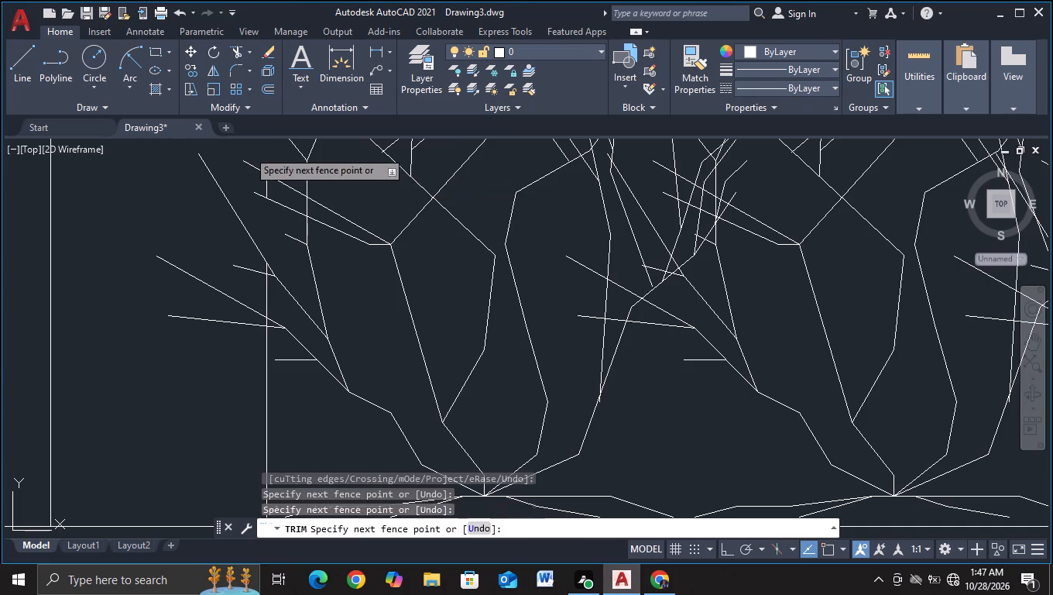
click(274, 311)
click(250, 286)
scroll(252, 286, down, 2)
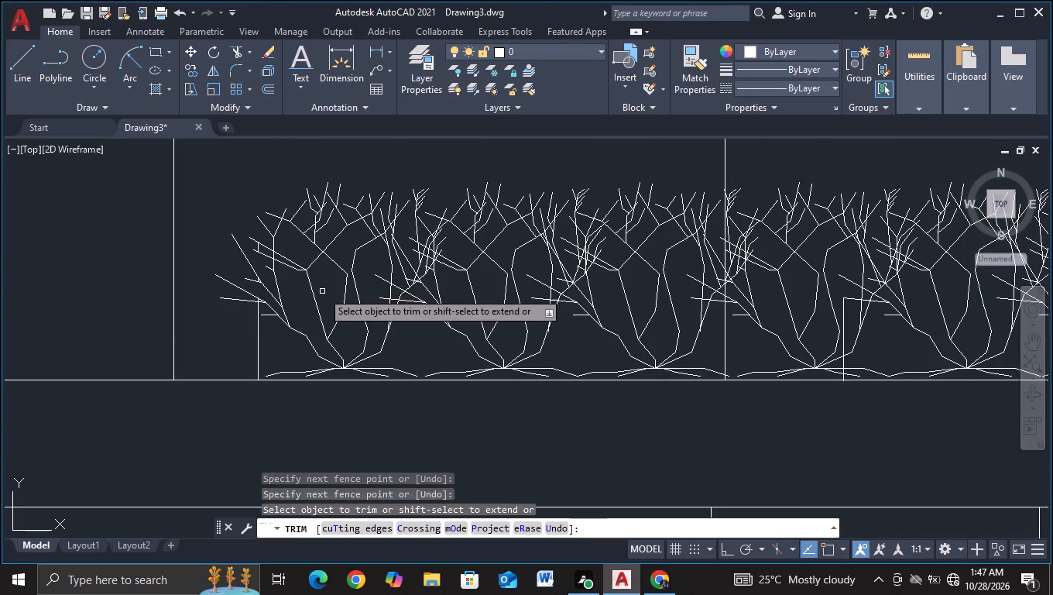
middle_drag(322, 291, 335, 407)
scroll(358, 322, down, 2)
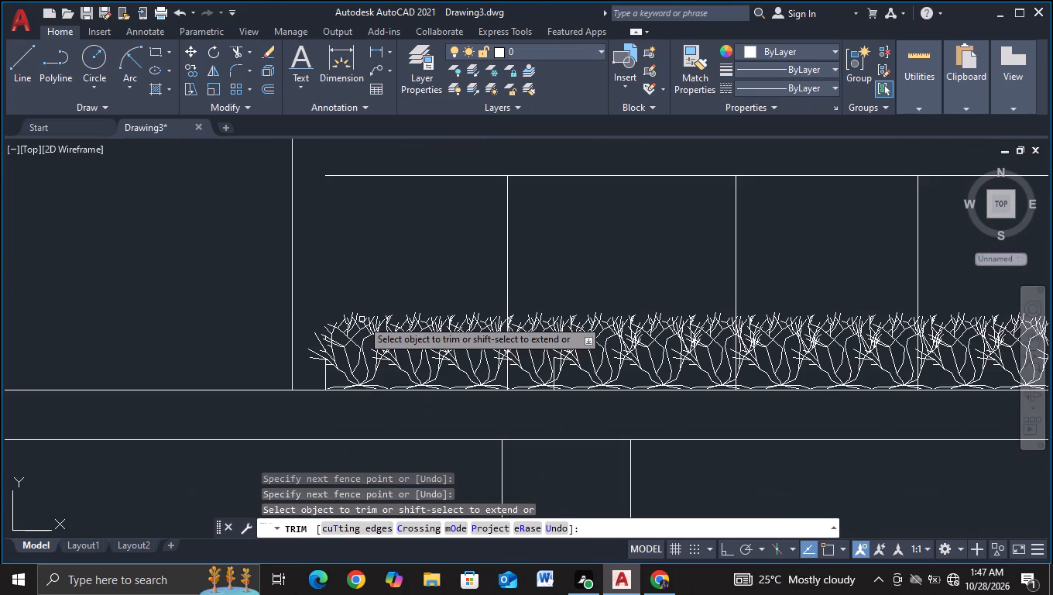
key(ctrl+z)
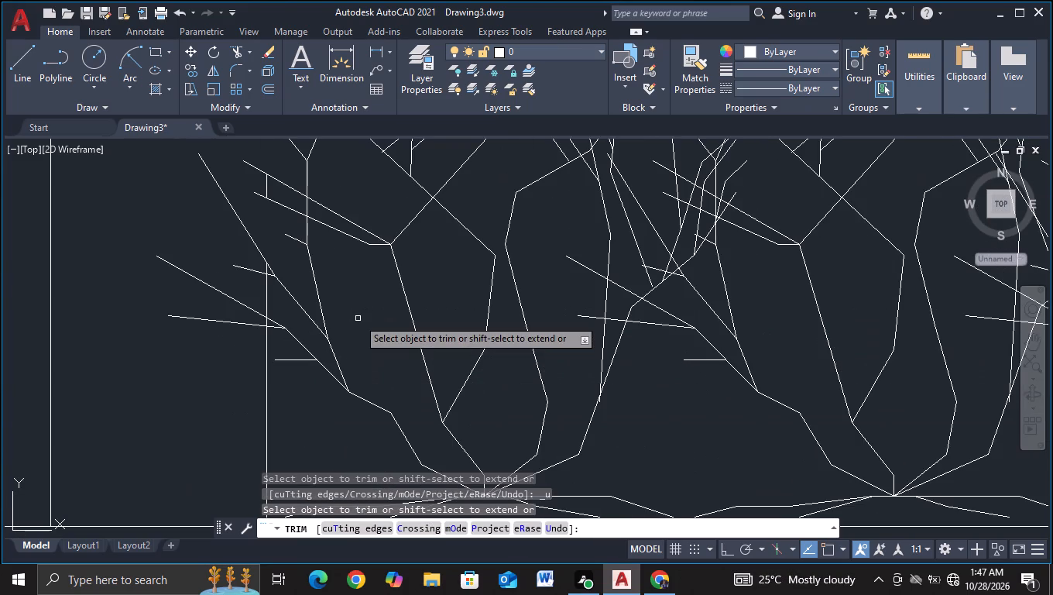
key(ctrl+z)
Trim the window block's first divider line from the left where it passes behind the copied shrubs' upper twigs and branches.
scroll(357, 318, down, 2)
scroll(434, 310, down, 1)
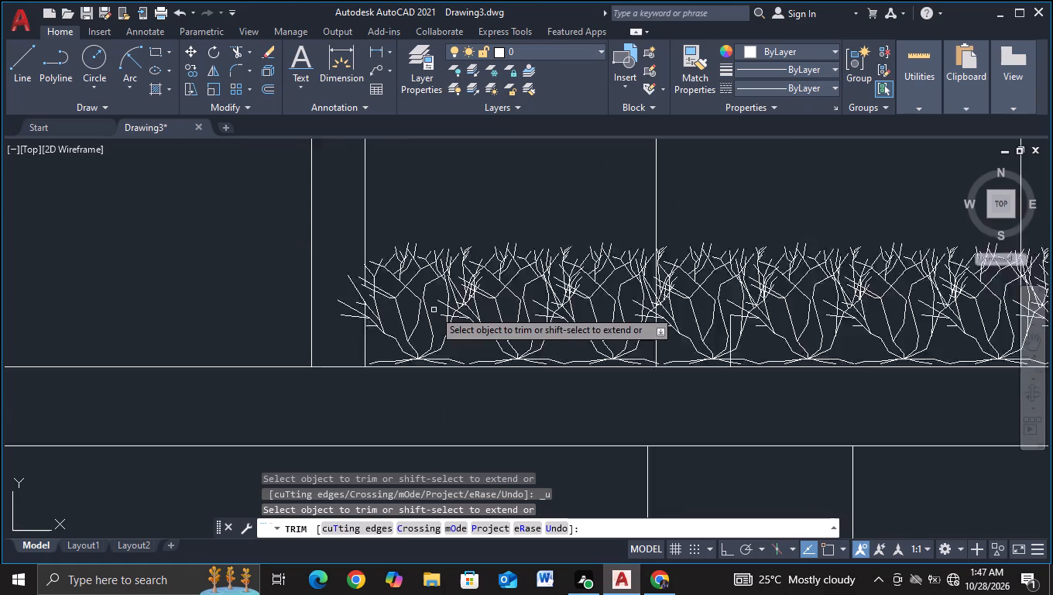
scroll(434, 310, down, 1)
middle_drag(496, 315, 273, 312)
scroll(330, 310, up, 2)
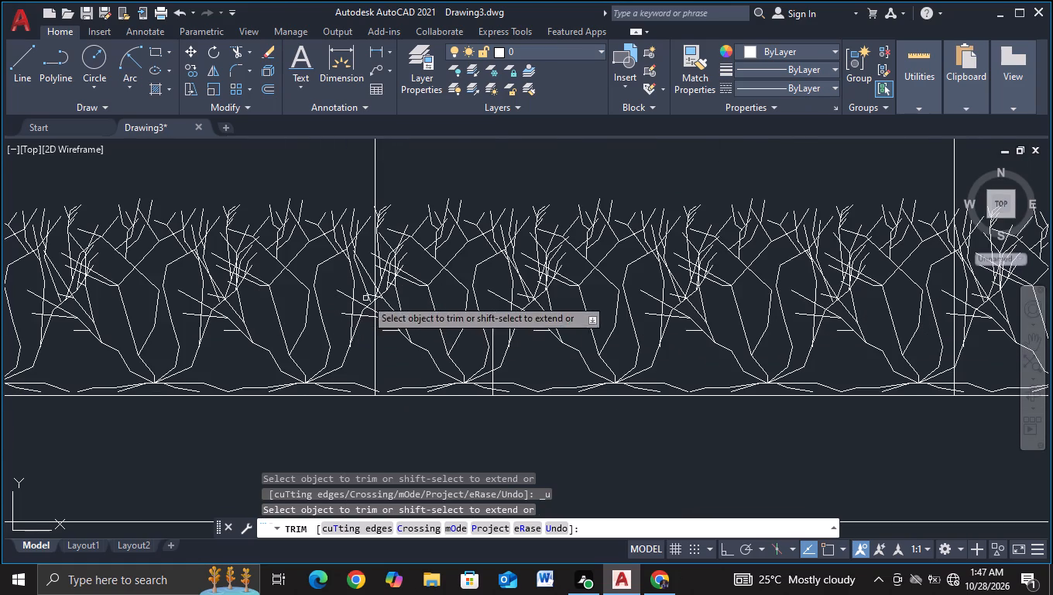
scroll(365, 298, up, 1)
drag(402, 171, 394, 180)
click(334, 232)
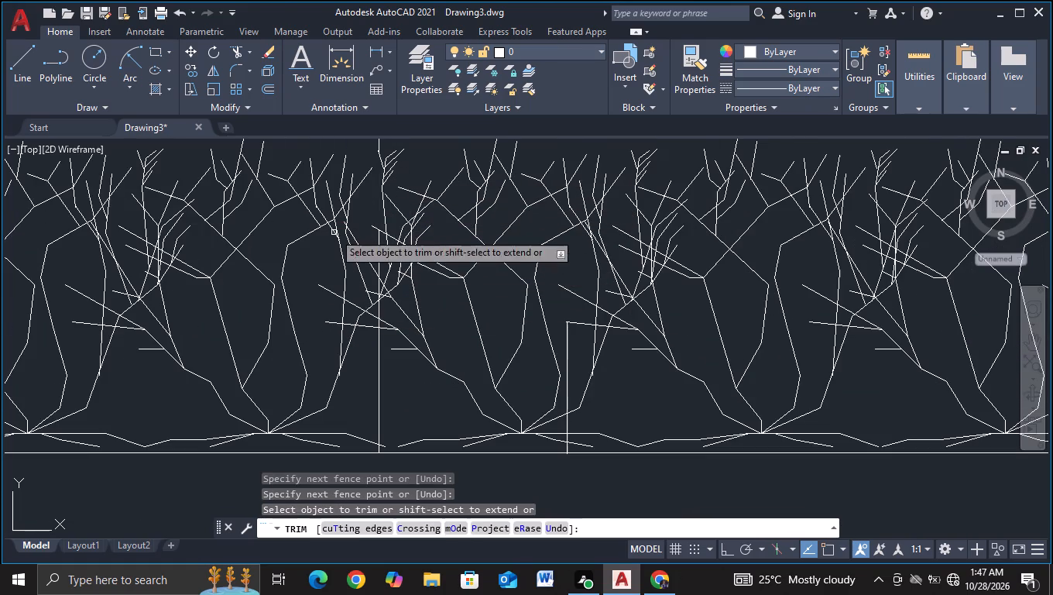
click(400, 318)
click(328, 279)
Trim the second divider line from the left where it passes behind the copied shrubs' twigs and branches.
scroll(409, 287, down, 2)
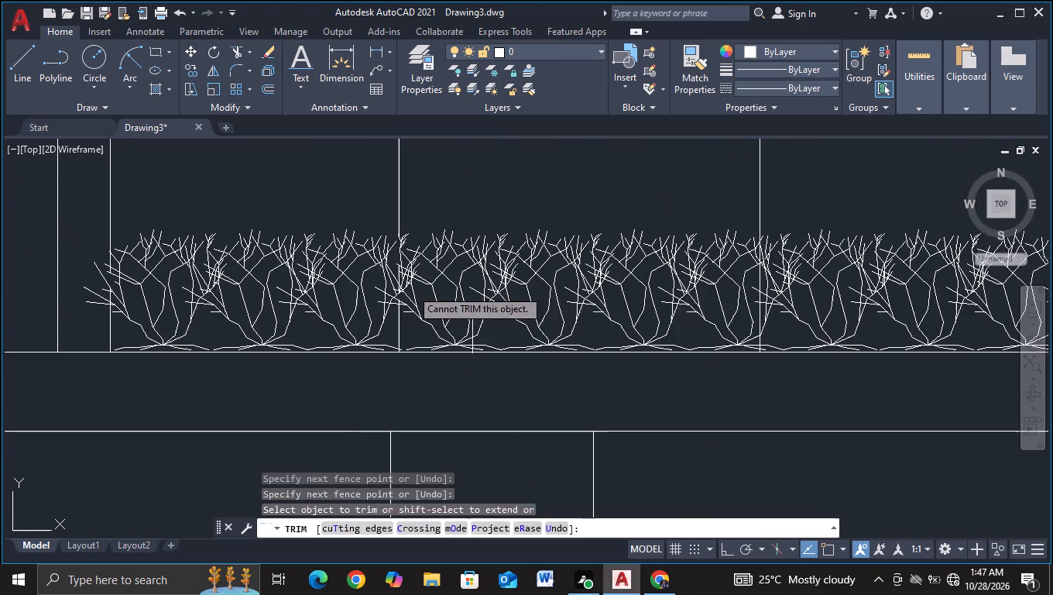
middle_drag(505, 293, 126, 308)
scroll(358, 291, up, 2)
drag(454, 240, 444, 246)
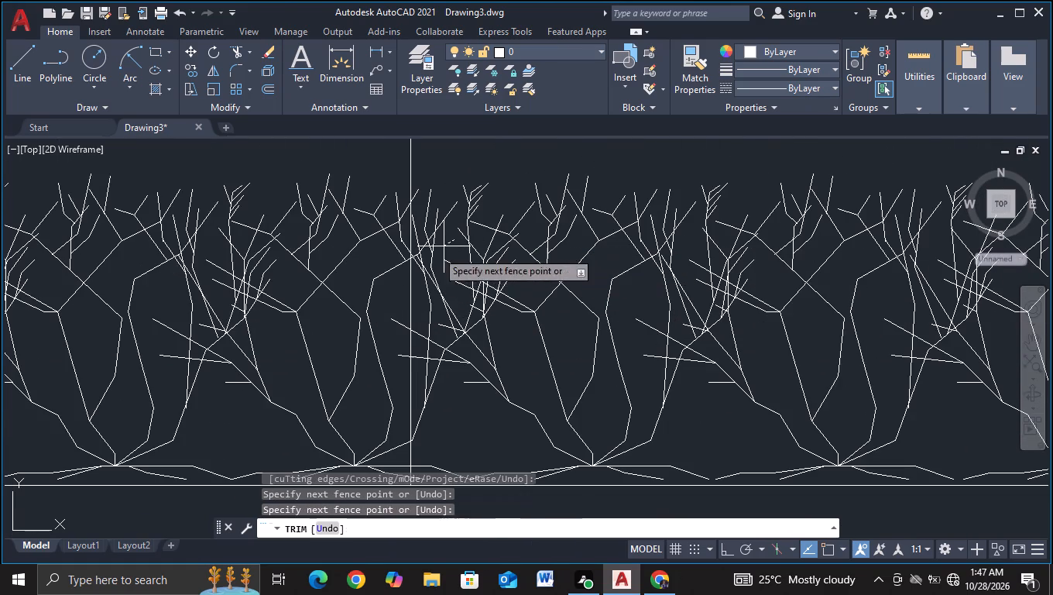
click(345, 318)
click(452, 407)
click(297, 339)
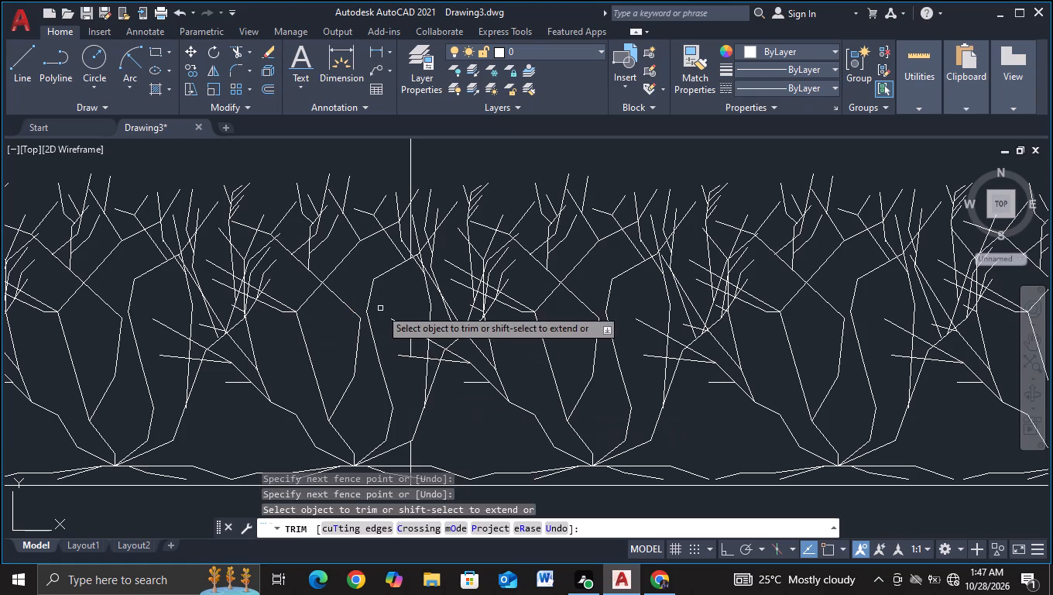
Trim the third divider line from the left where it passes behind the copied shrubs' twigs and branches.
scroll(380, 308, down, 2)
middle_drag(382, 308, 6, 317)
scroll(465, 300, up, 2)
middle_drag(253, 331, 405, 248)
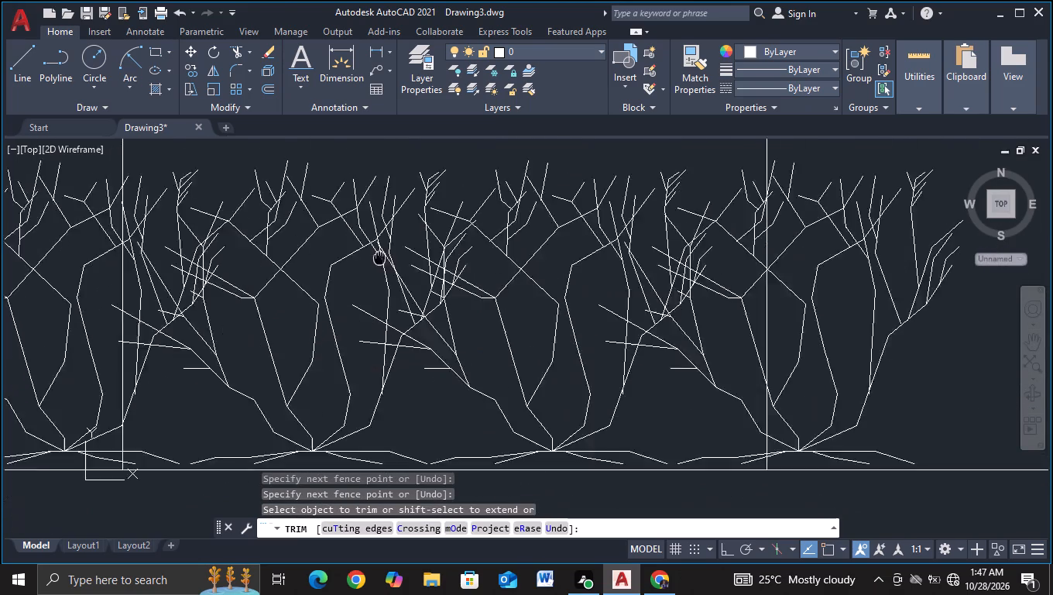
middle_drag(405, 248, 428, 235)
click(299, 273)
click(172, 231)
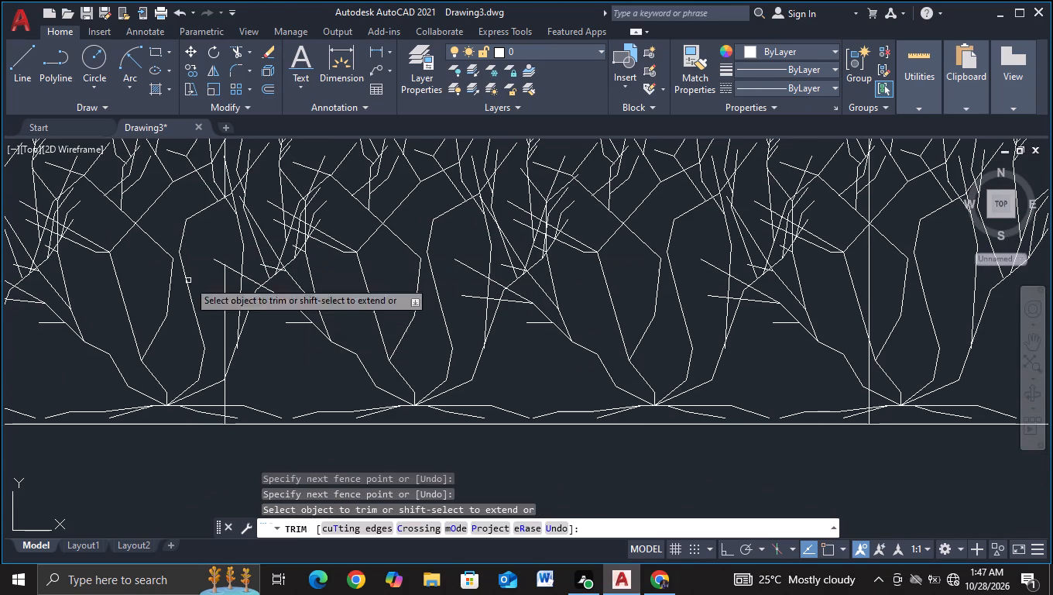
click(196, 283)
click(324, 322)
click(286, 342)
click(228, 314)
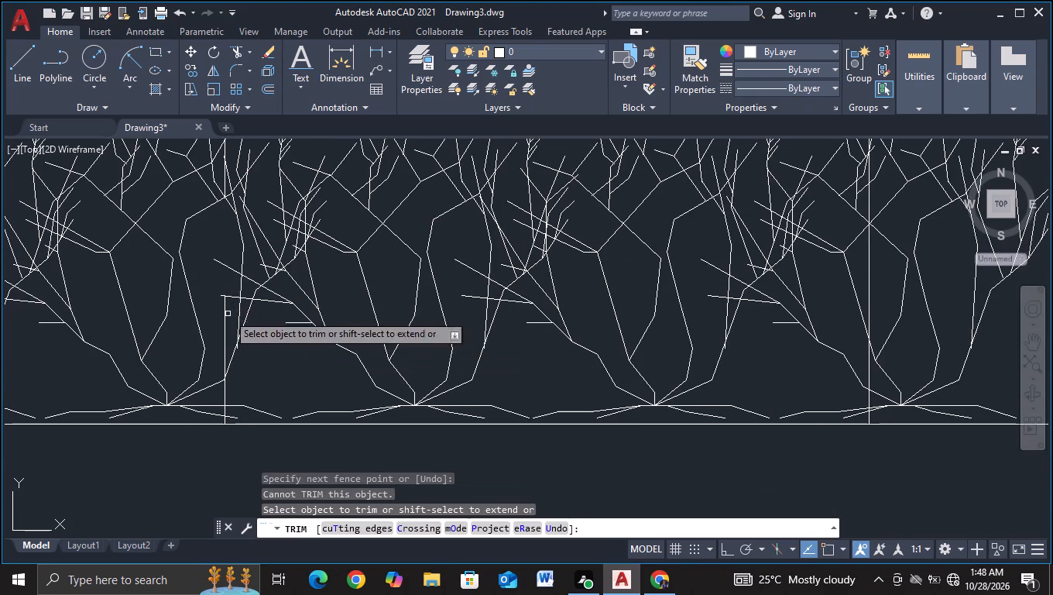
drag(192, 284, 204, 298)
click(273, 382)
Trim the fourth divider line from the left where it passes behind the last shrub in the copied row.
scroll(304, 353, down, 2)
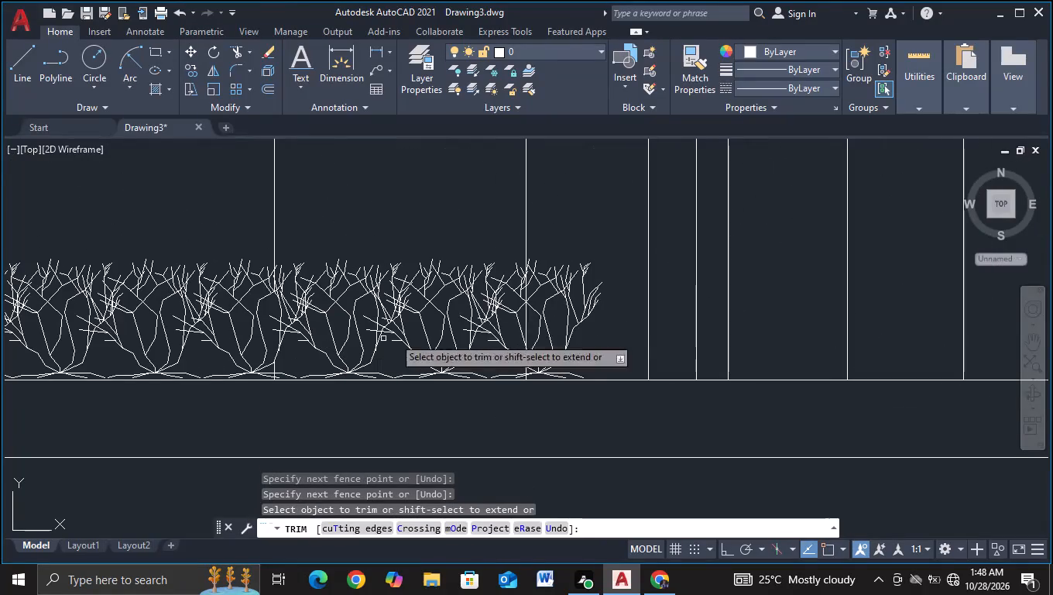
scroll(529, 315, up, 2)
click(553, 277)
click(448, 353)
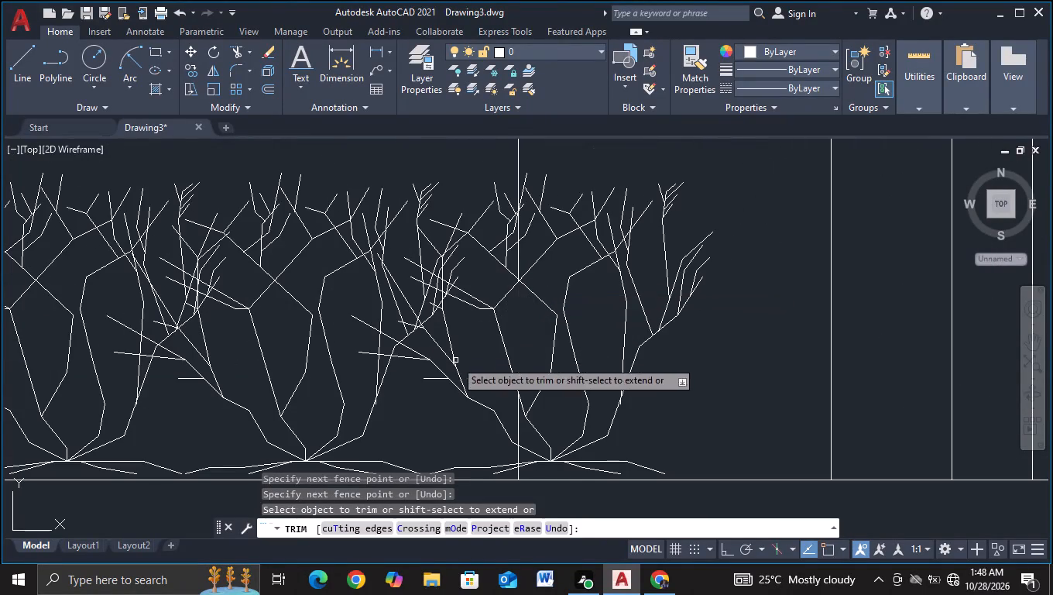
click(533, 250)
click(475, 276)
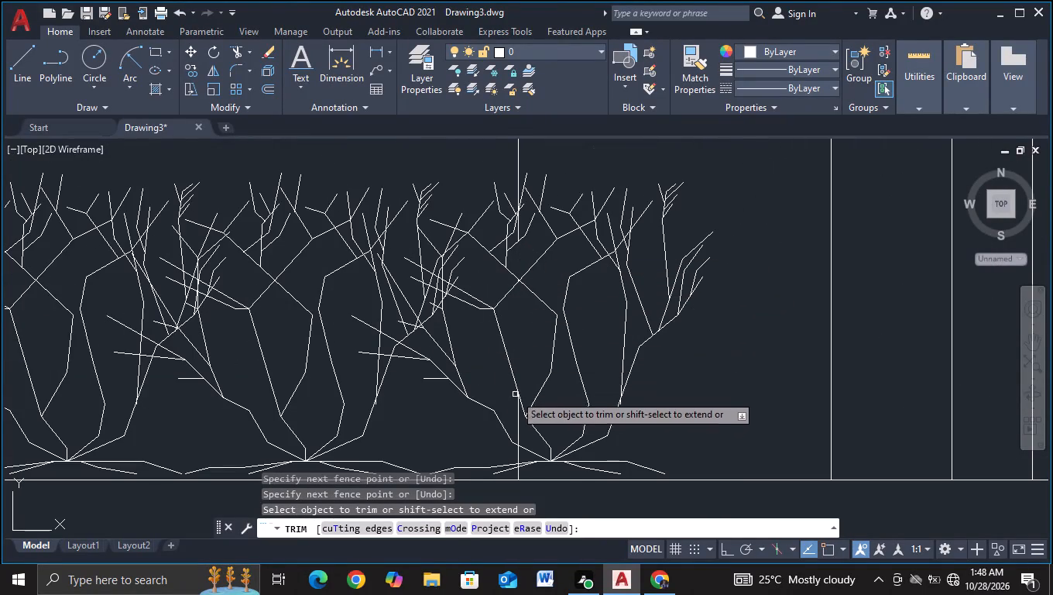
click(530, 432)
click(481, 385)
key(Escape)
Move the copied shrub row horizontally right by about 0.92 units with Ortho on, so it sits inside the window frame.
scroll(481, 383, down, 2)
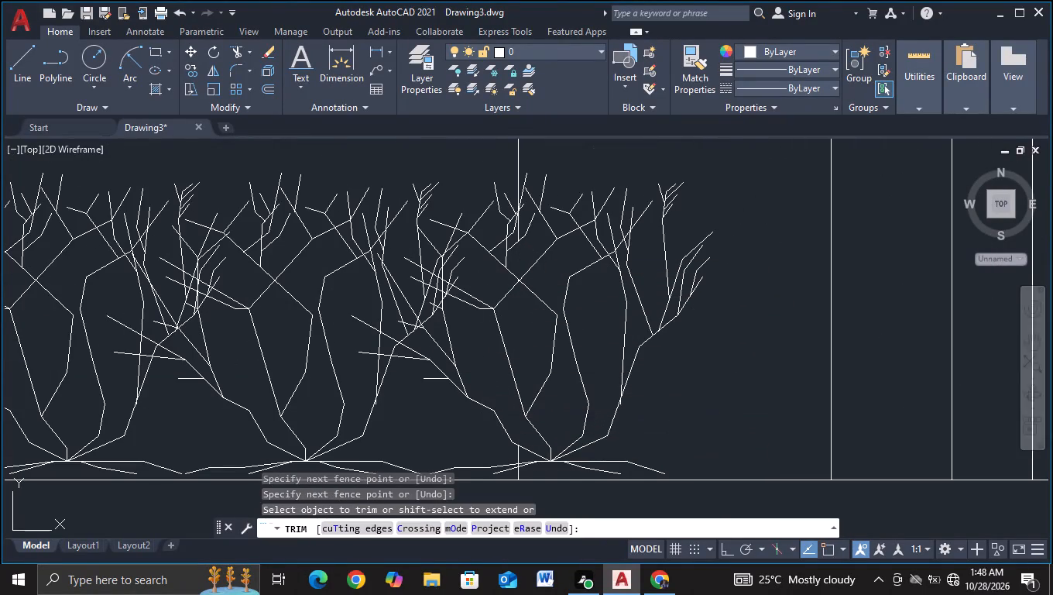
scroll(481, 383, down, 4)
middle_drag(420, 377, 523, 312)
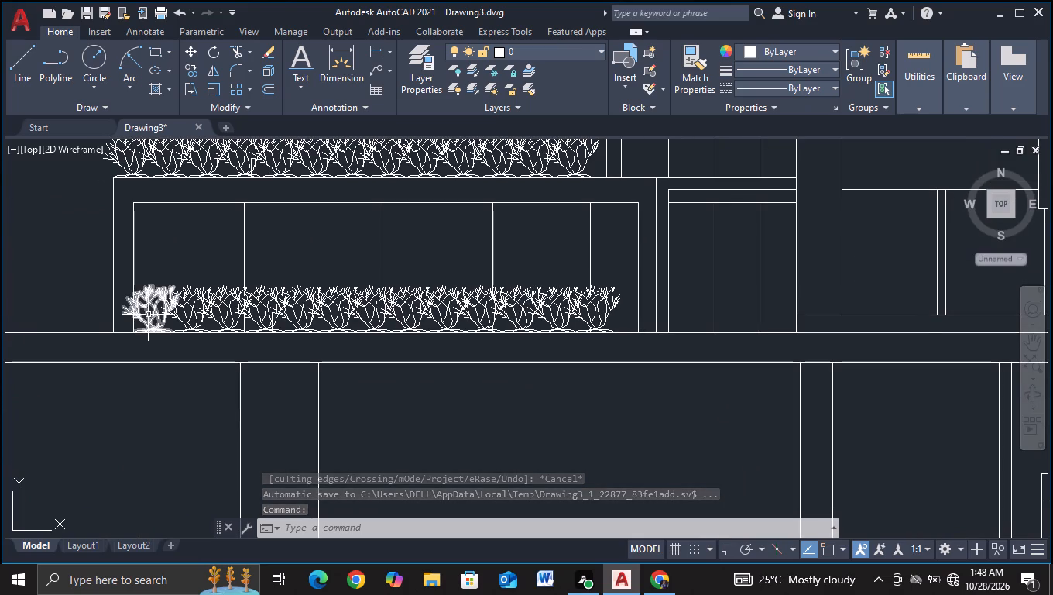
scroll(157, 311, up, 1)
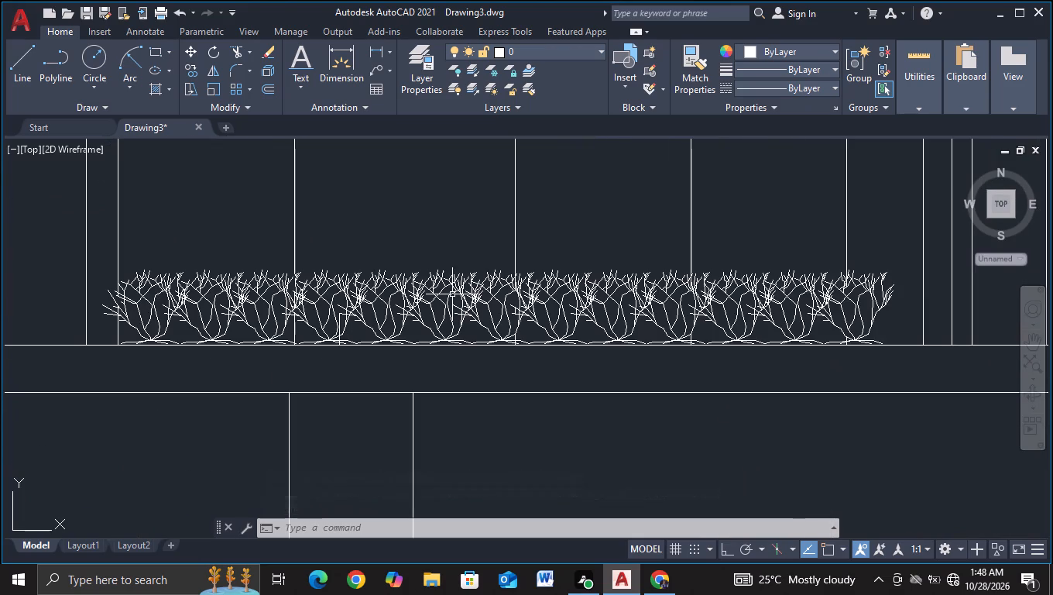
click(907, 304)
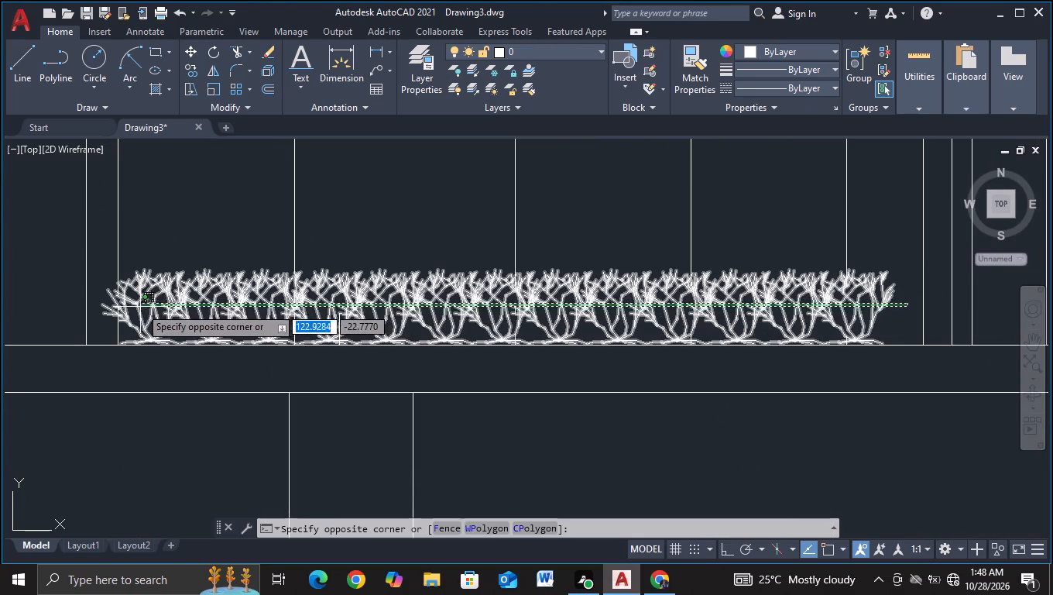
click(139, 307)
key(m)
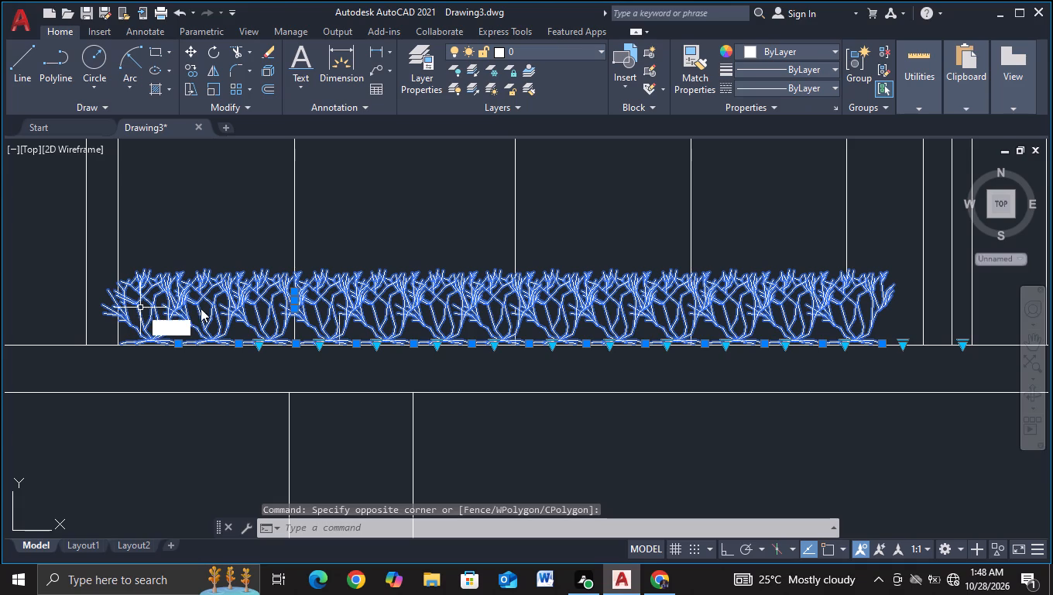
click(295, 346)
click(294, 362)
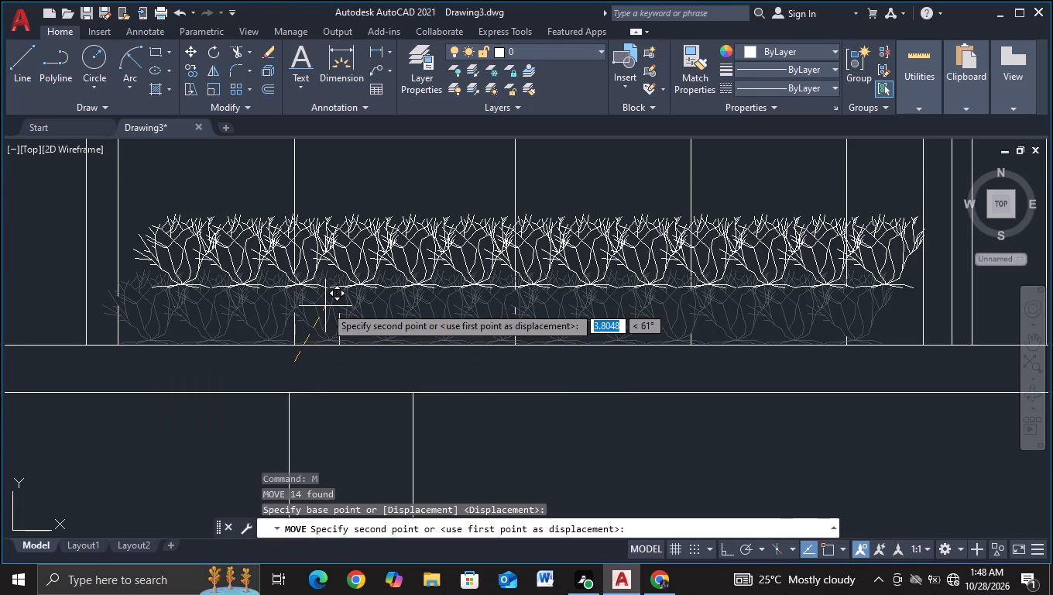
key(F8)
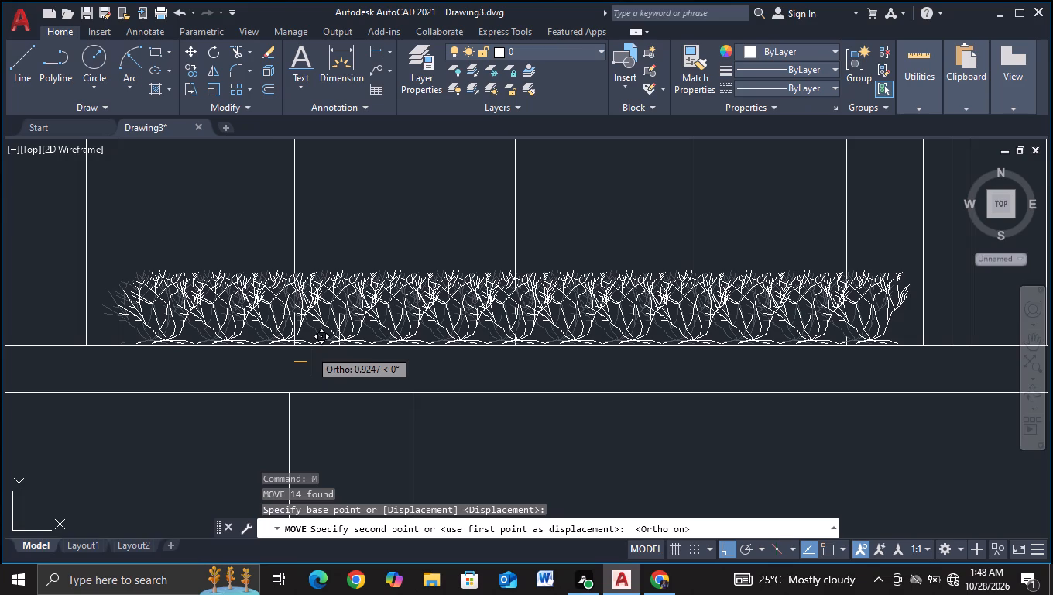
click(310, 349)
key(Escape)
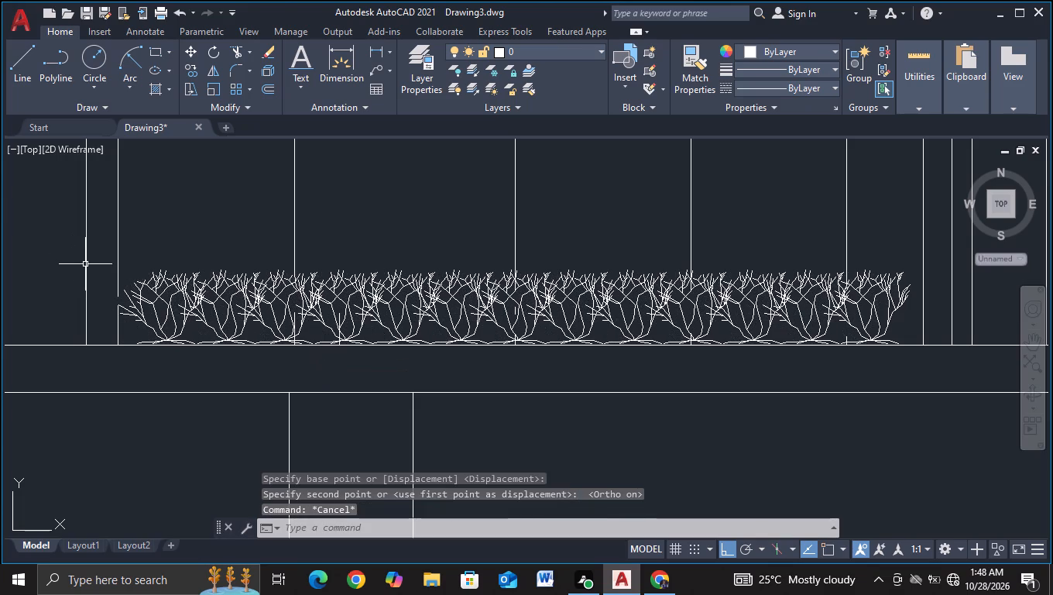
Extend the window frame's left edge down to the slab line and the leftover piece of the fourth divider line upward.
key(e)
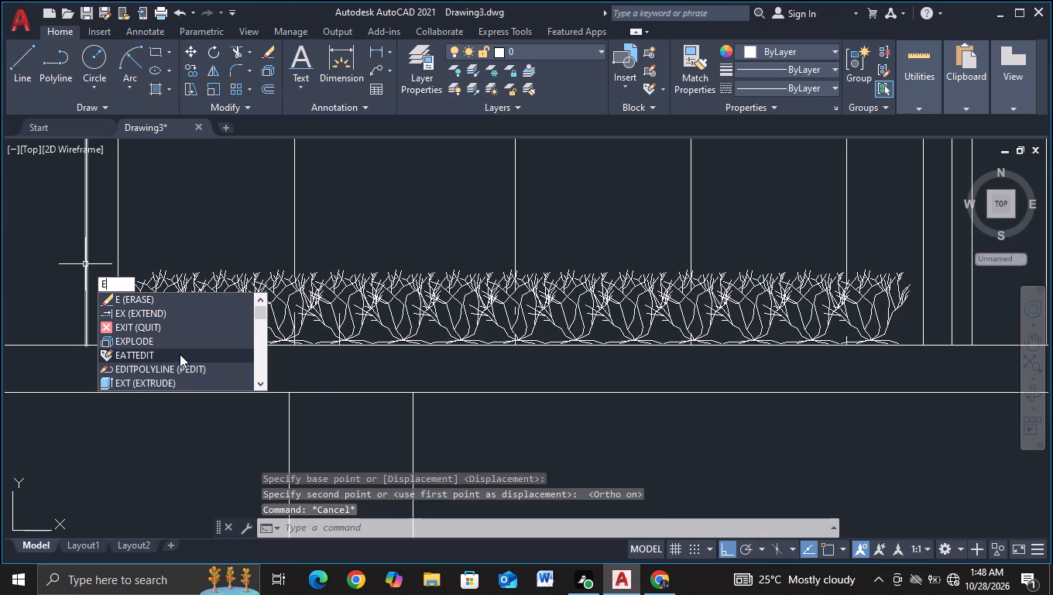
click(163, 314)
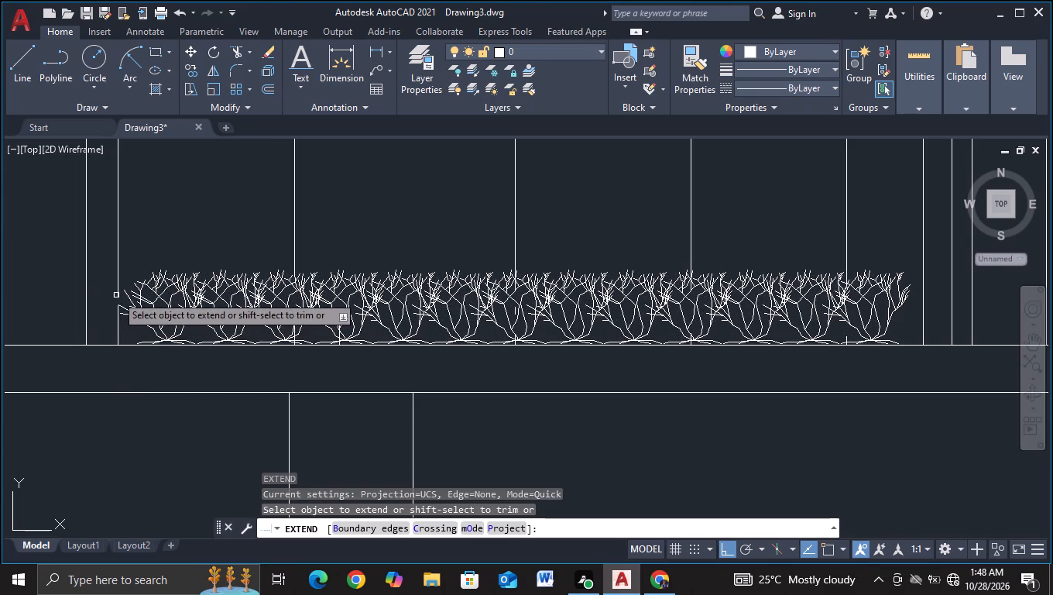
click(117, 294)
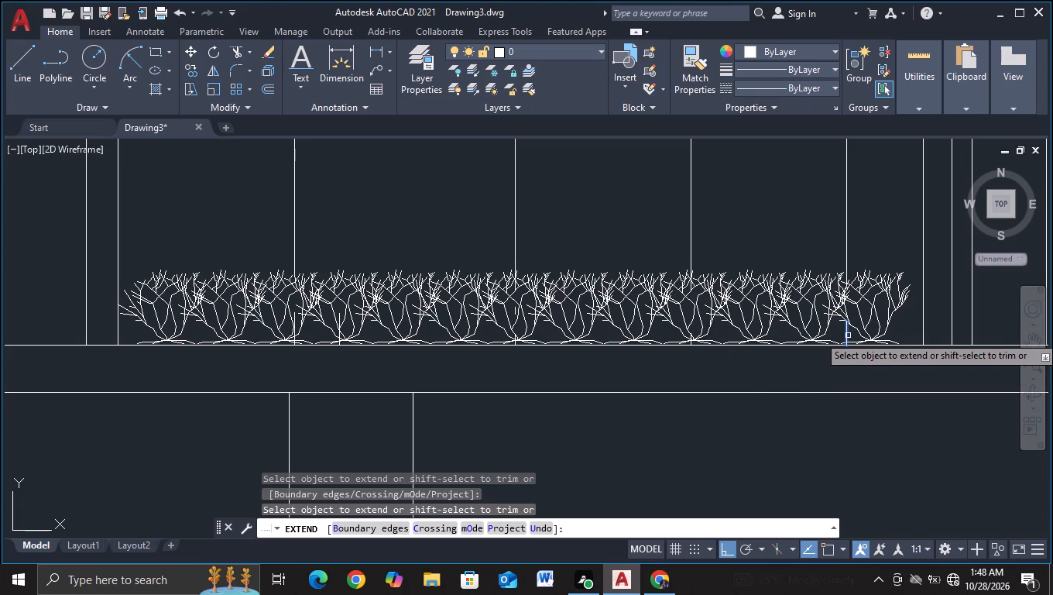
click(848, 335)
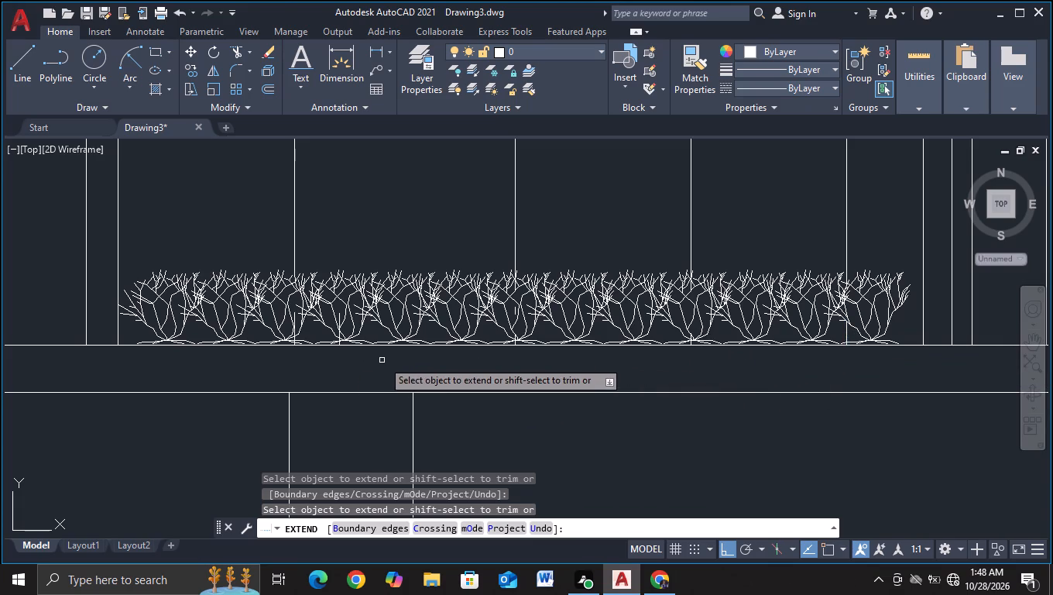
key(Escape)
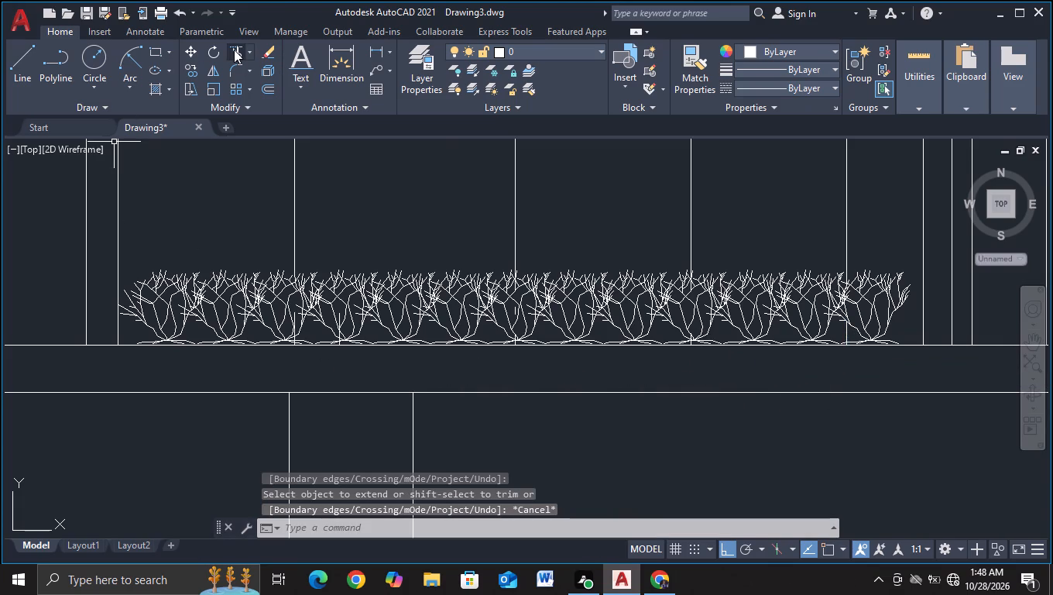
Trim the leftover lower piece of the first divider line behind the shifted shrubs.
click(234, 50)
scroll(290, 283, up, 2)
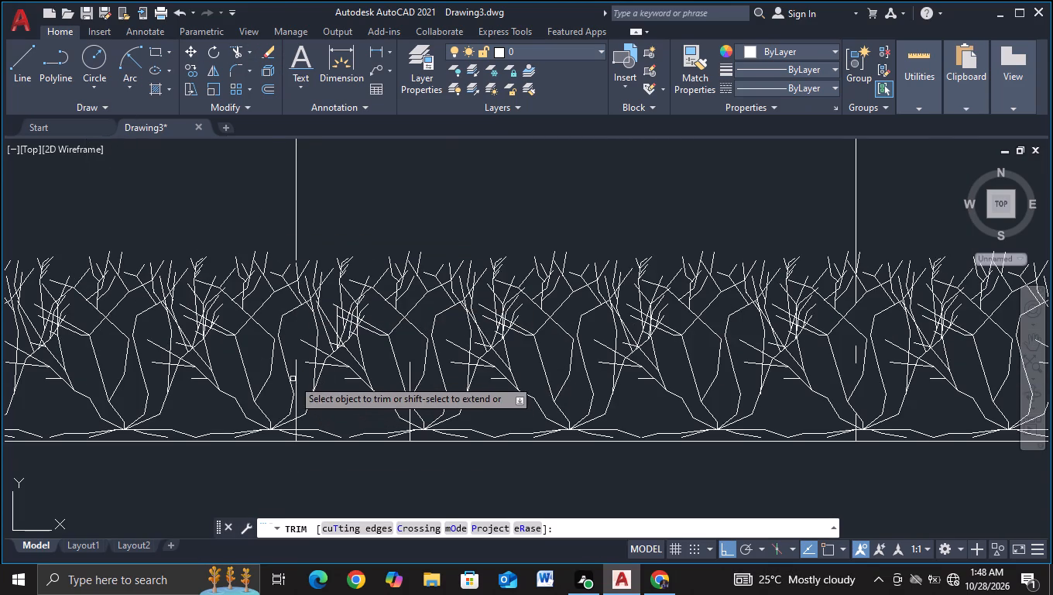
click(293, 379)
click(300, 370)
scroll(429, 366, down, 2)
middle_drag(541, 387, 304, 368)
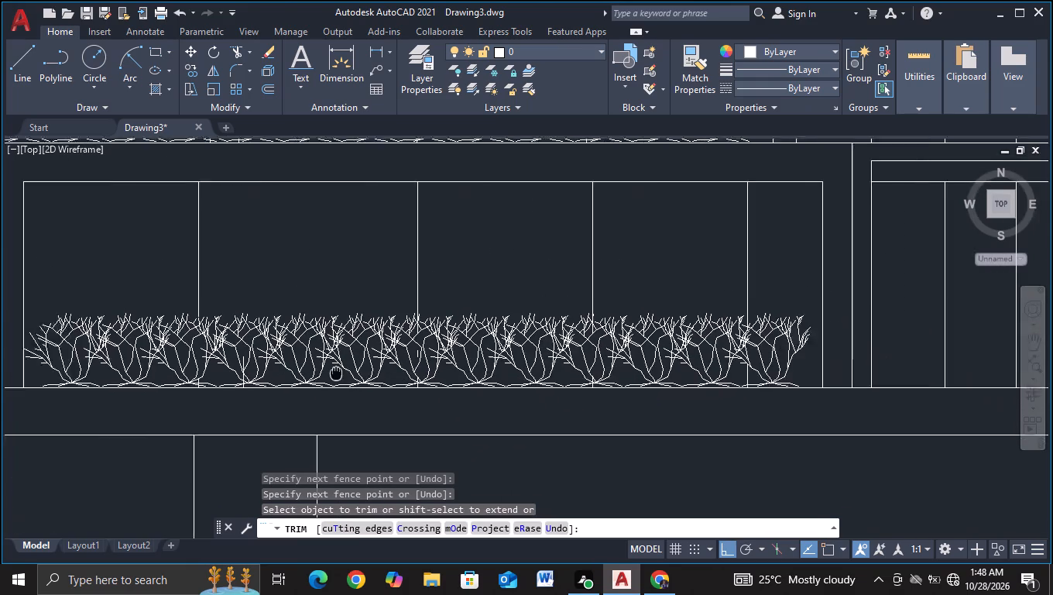
middle_drag(304, 368, 275, 365)
key(Escape)
Move the UCS origin horizontally to a point far left of the building elevation.
scroll(441, 325, down, 2)
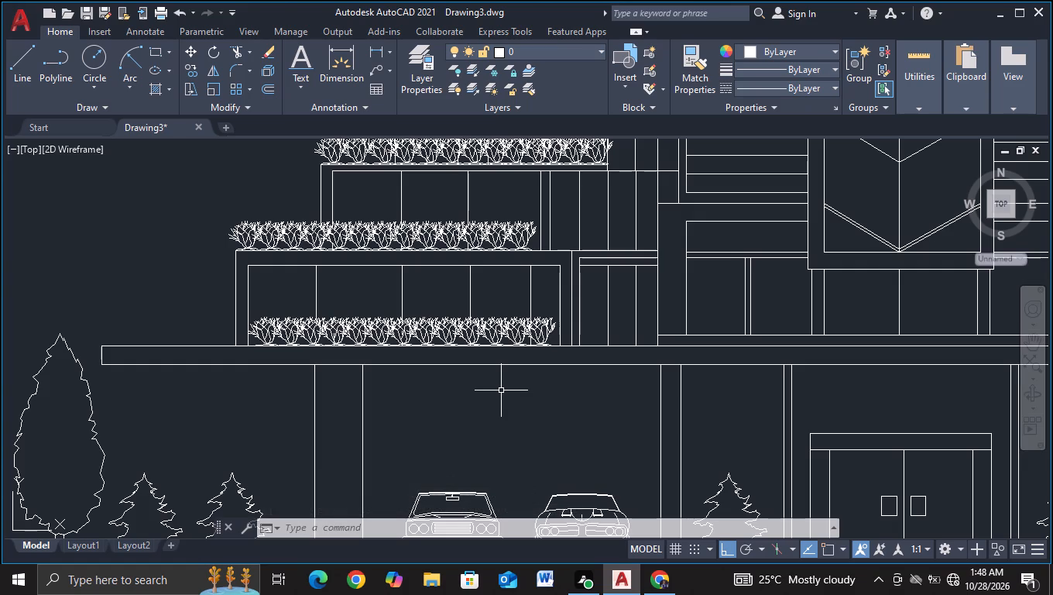
scroll(498, 393, down, 1)
middle_drag(498, 393, 431, 390)
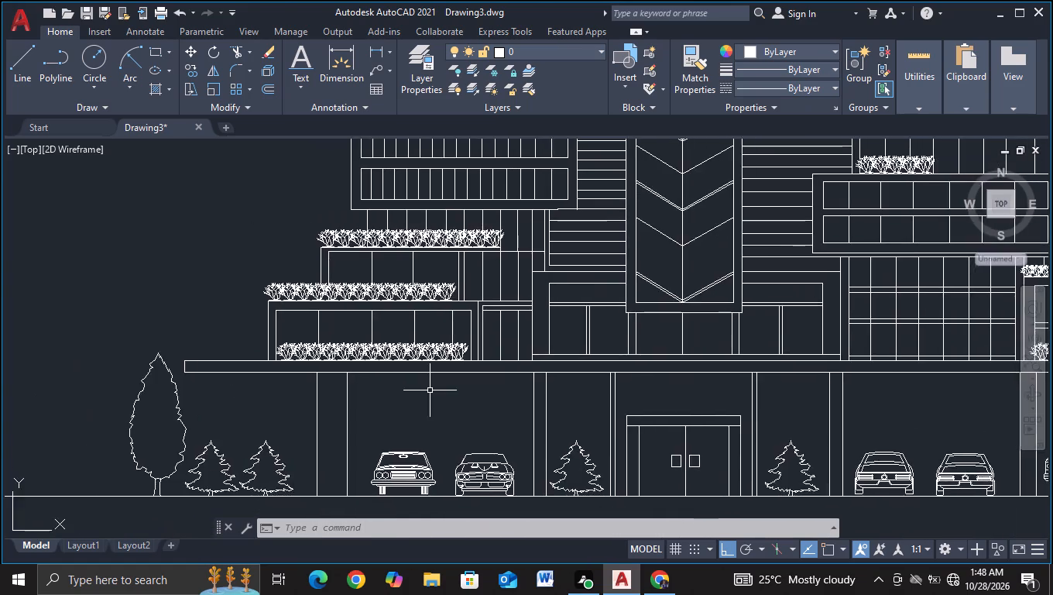
scroll(430, 390, down, 2)
middle_drag(439, 400, 441, 354)
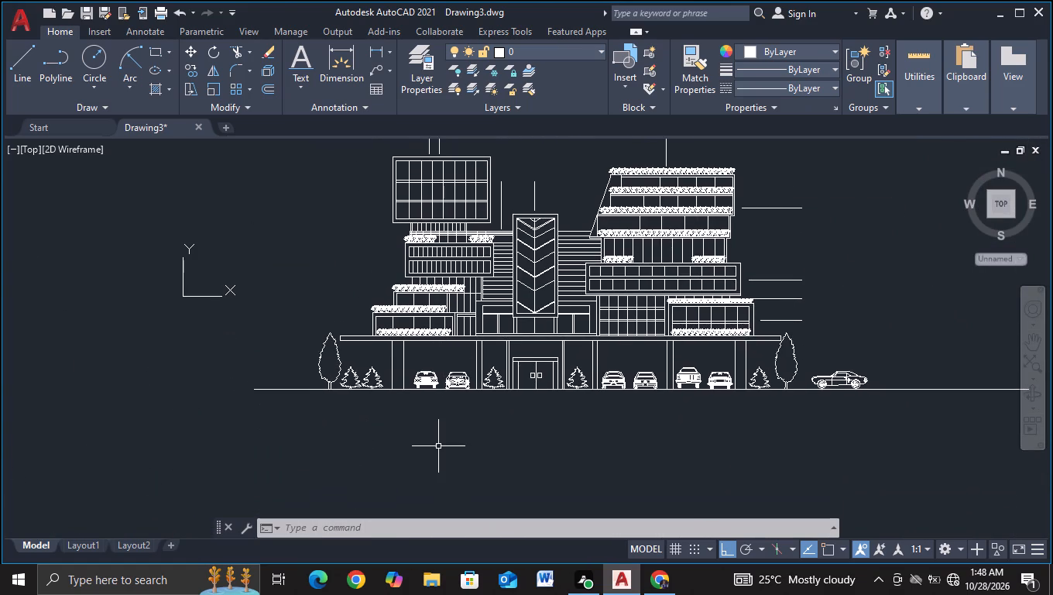
click(188, 299)
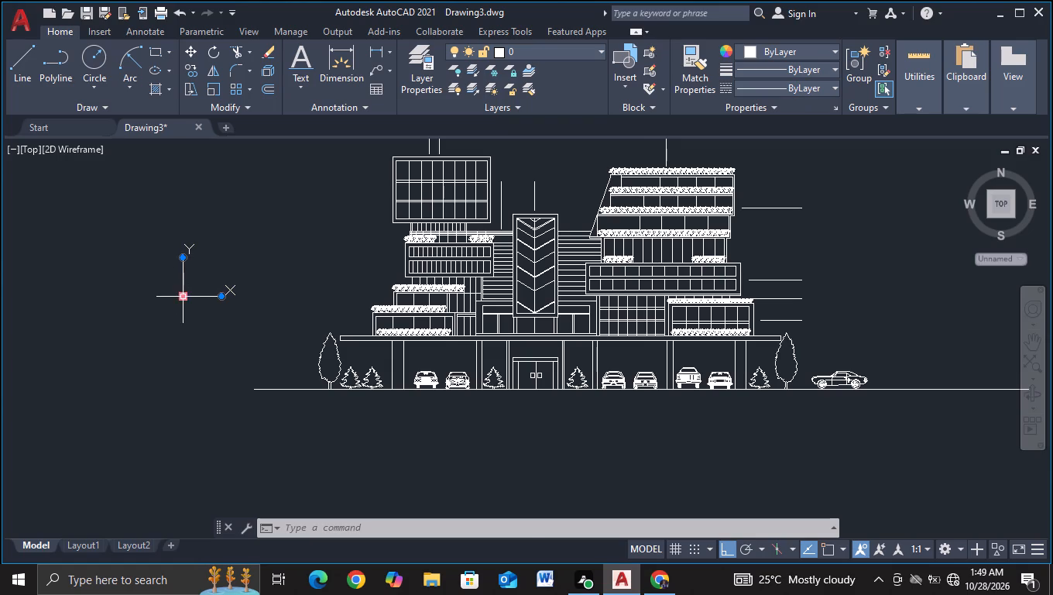
click(184, 295)
scroll(73, 473, down, 6)
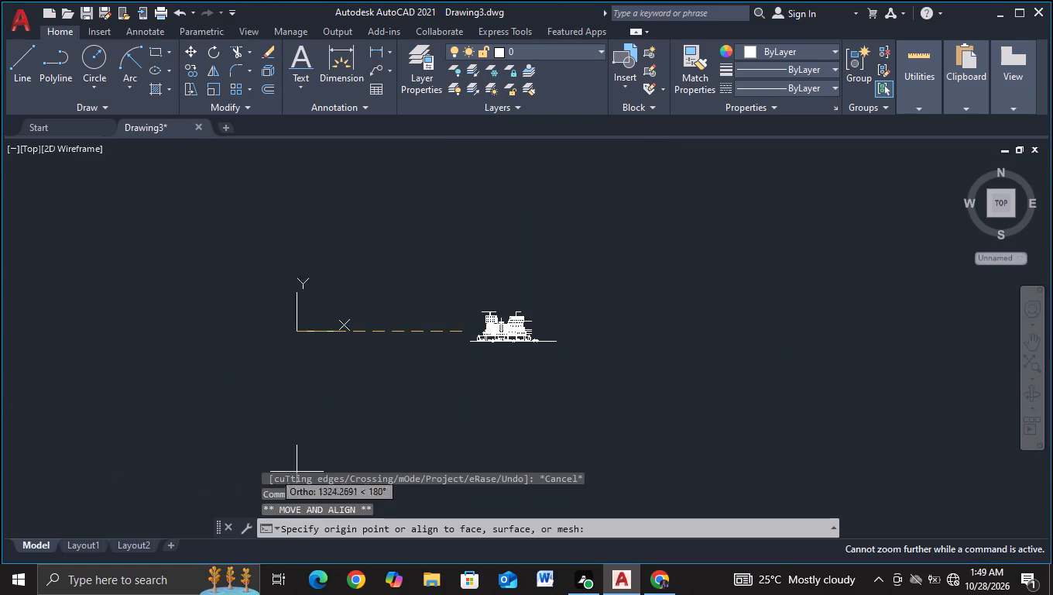
middle_drag(211, 425, 532, 379)
middle_drag(339, 382, 532, 377)
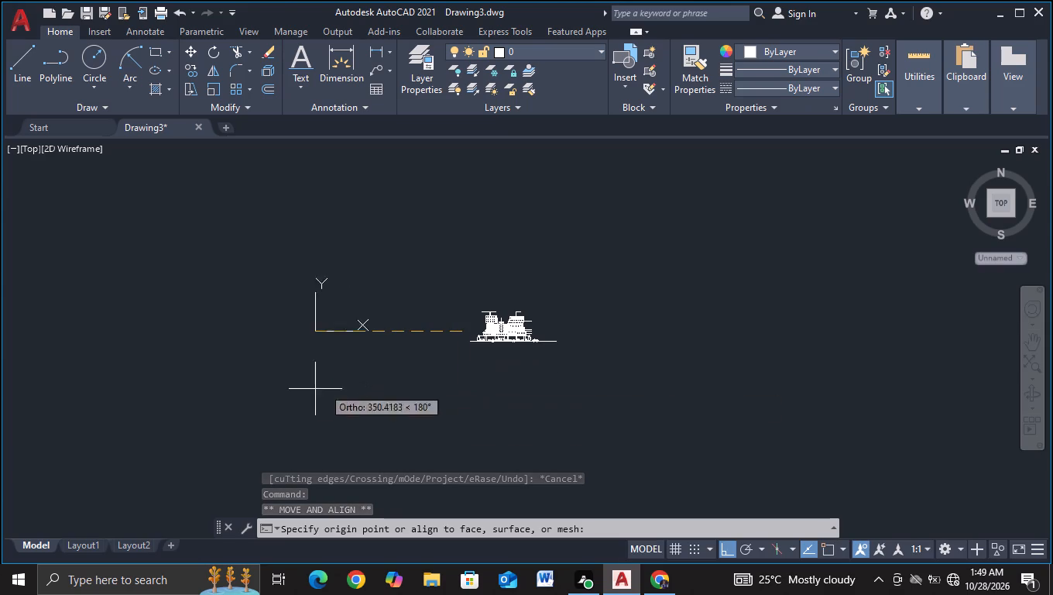
click(63, 424)
Place single-line text left of the building's roofline, picking its height and rotation by points, and enter "FRONT ELEVATION - RESEARCH SPINE".
scroll(410, 402, up, 2)
middle_drag(441, 393, 0, 418)
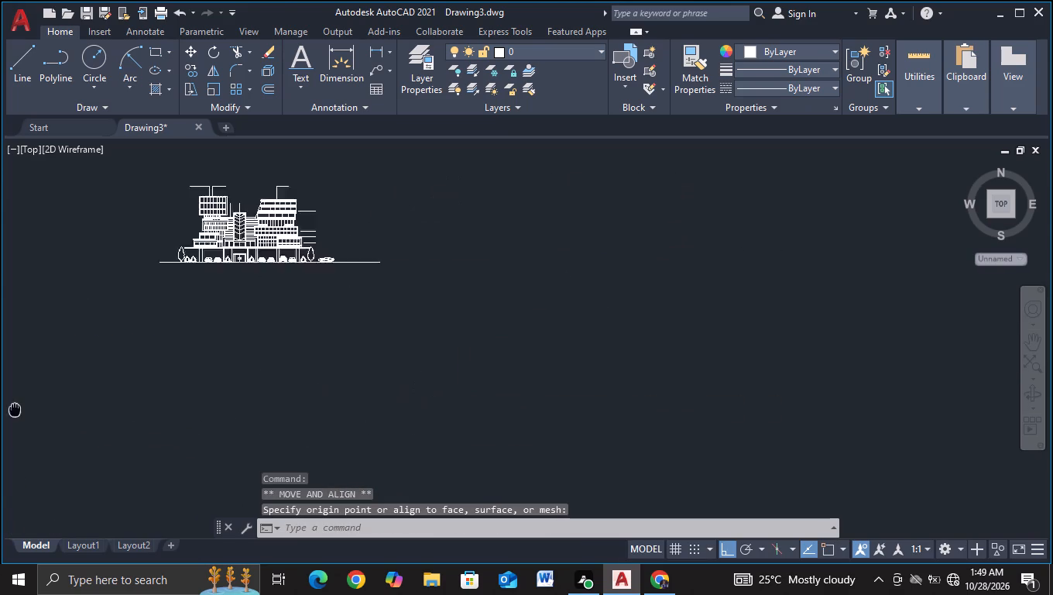
middle_drag(155, 365, 513, 411)
scroll(498, 376, up, 3)
middle_drag(501, 357, 481, 457)
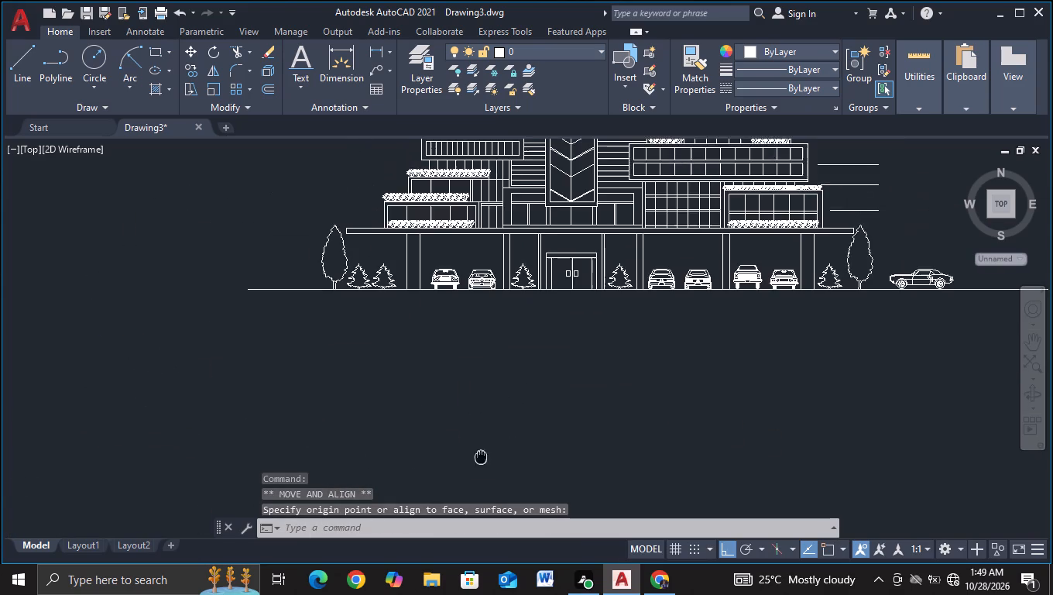
scroll(458, 404, down, 1)
middle_drag(298, 239, 319, 345)
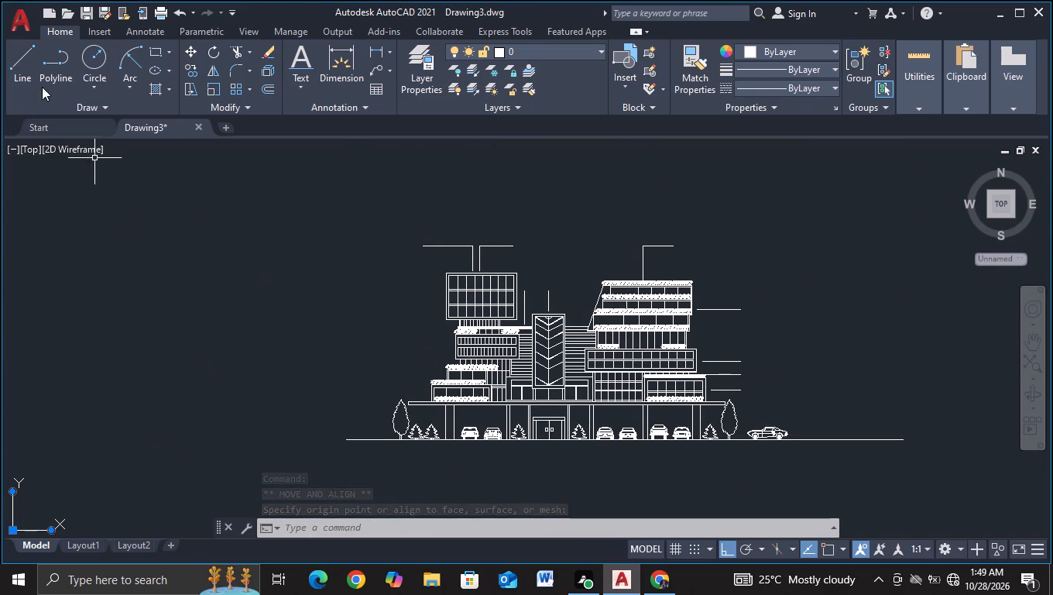
click(297, 85)
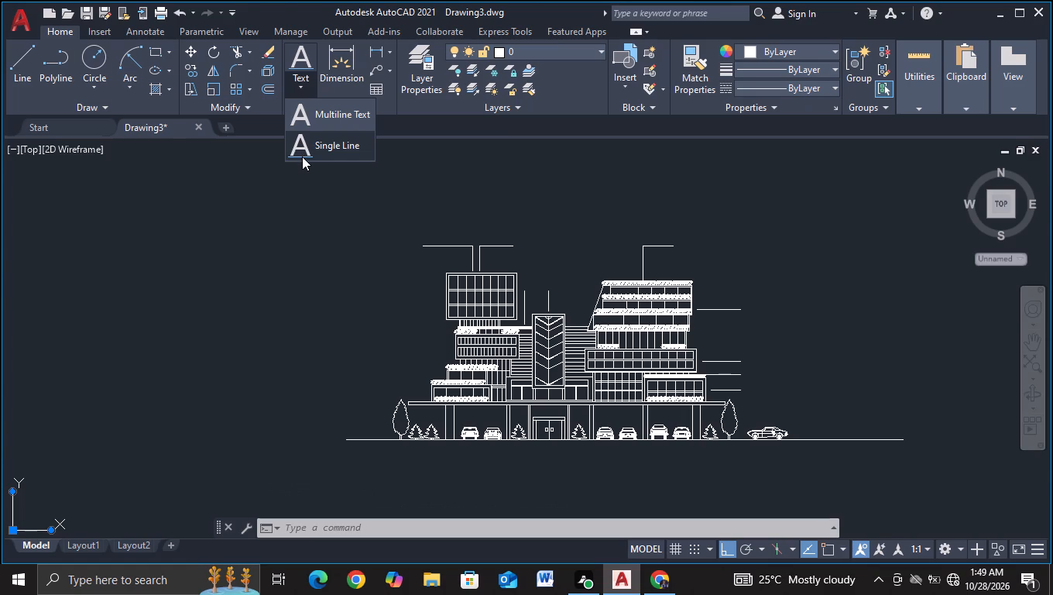
click(299, 150)
click(232, 242)
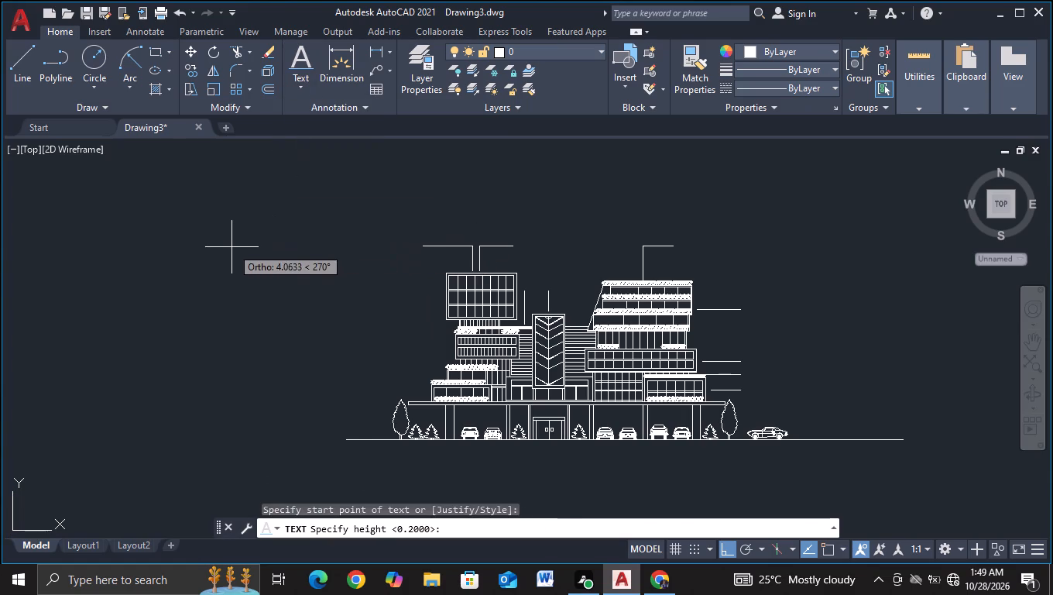
click(229, 253)
click(241, 253)
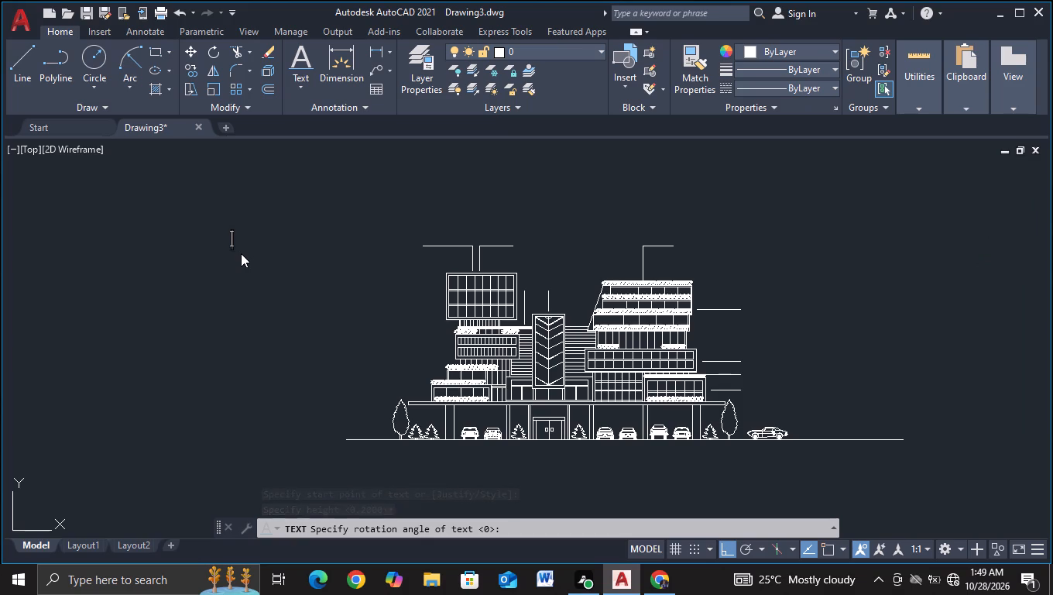
text(FR)
text(ONT)
key(space)
key(space)
key(space)
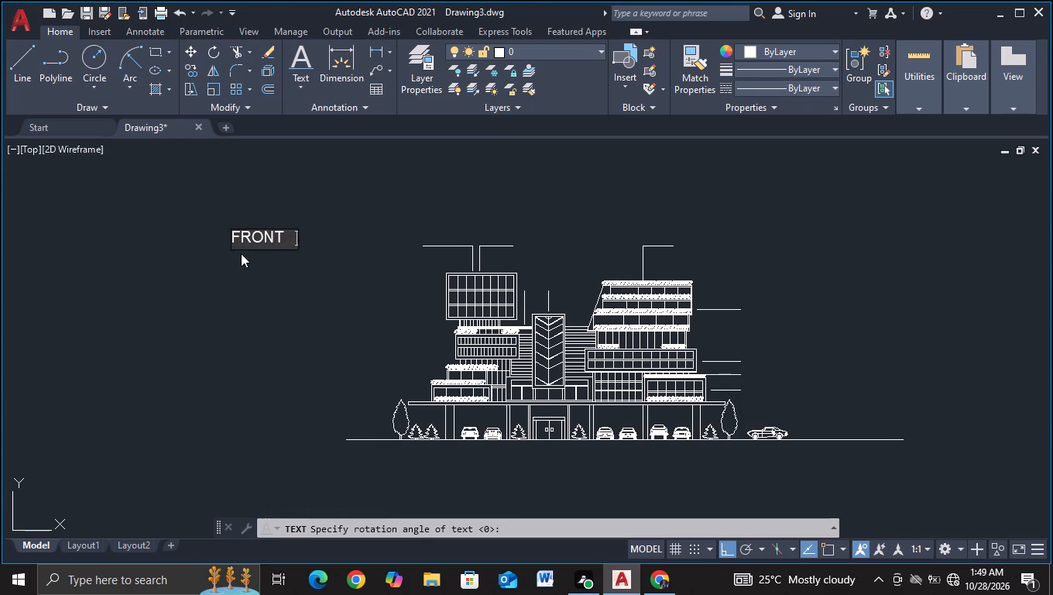
text(ELEVATION)
key(space)
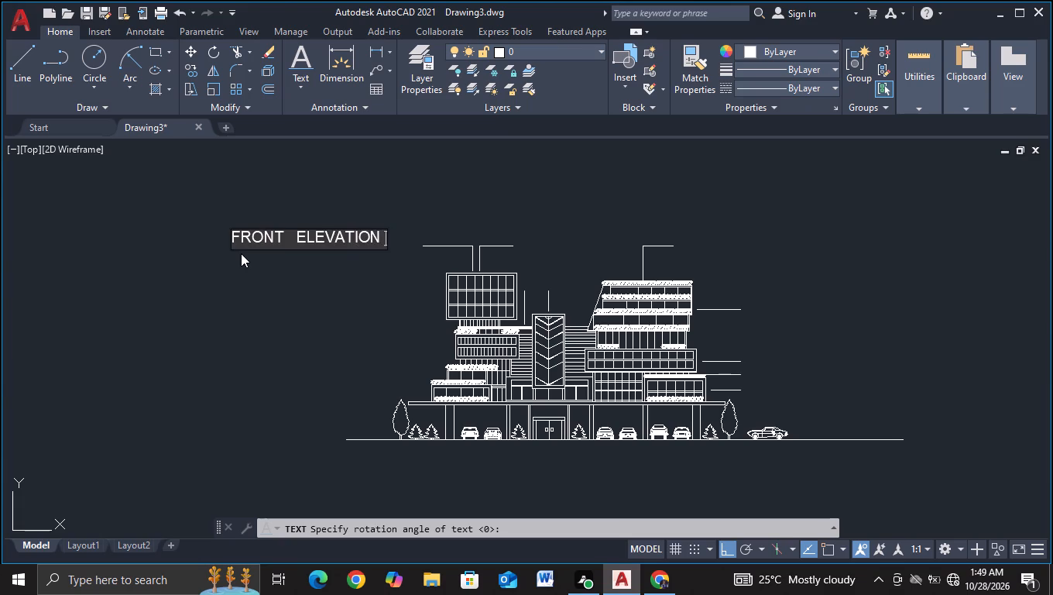
text(- RESEARCH)
key(space)
key(space)
key(space)
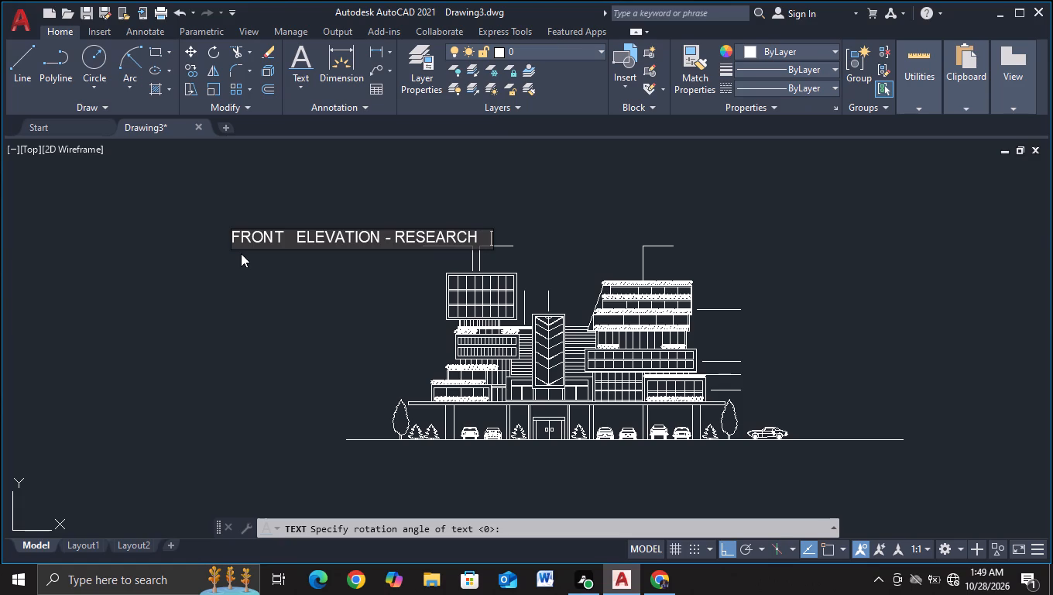
key(space)
text(SPINE)
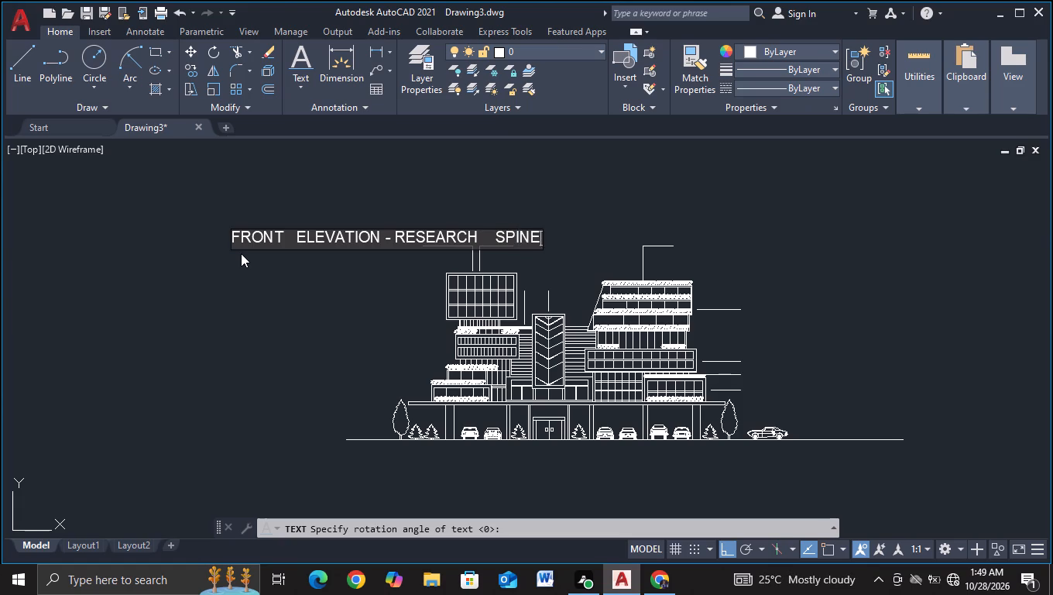
Continue the same title line with "AND COLLABORATION POADS".
key(space)
key(space)
key(space)
text(AND COLLL)
text(AV)
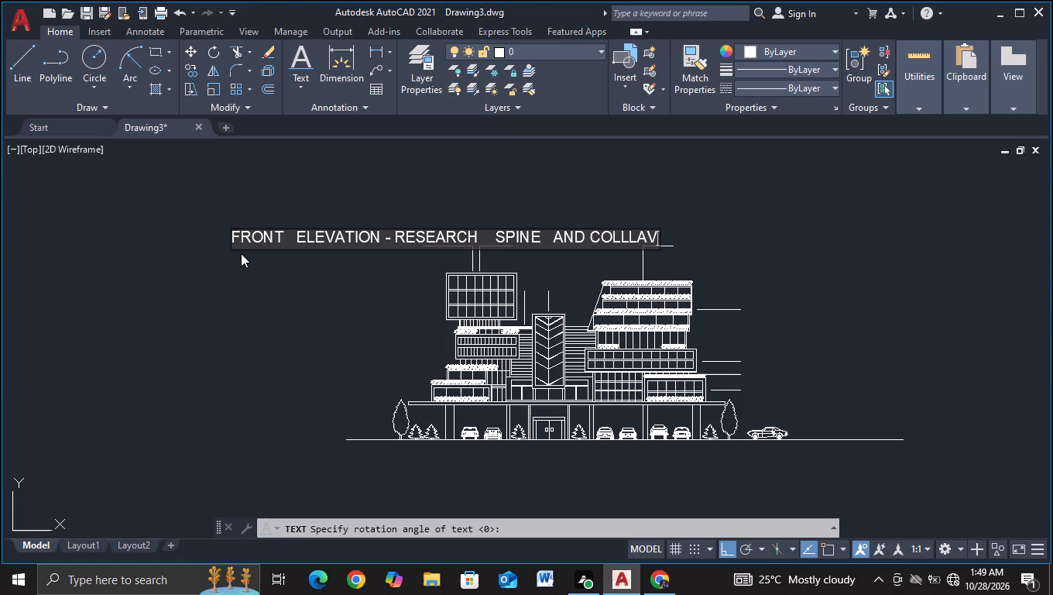
key(BackSpace)
key(BackSpace)
key(BackSpace)
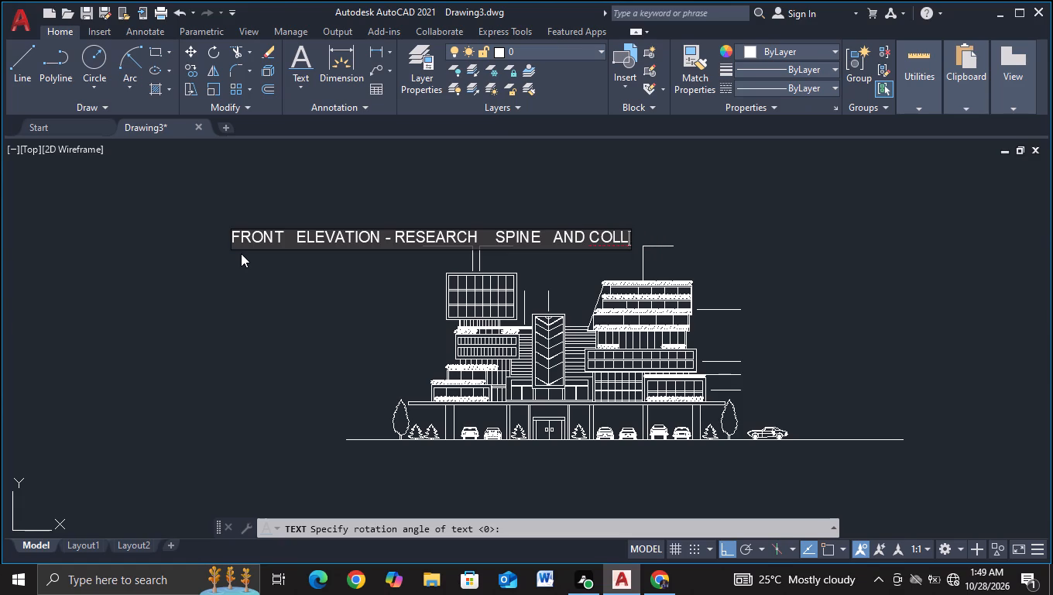
text(ABO)
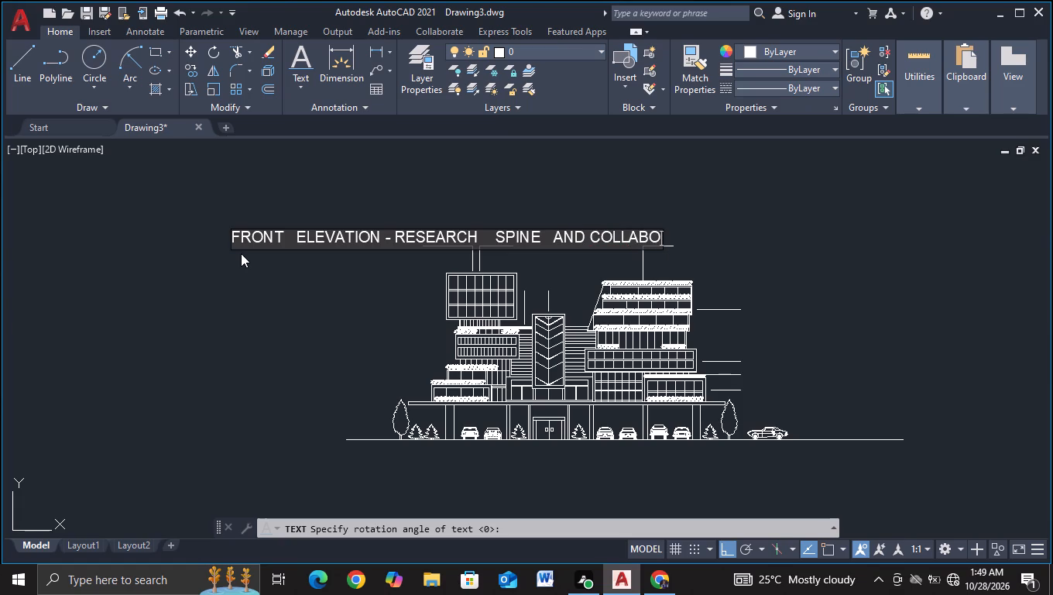
text(RA)
text(TION)
key(space)
key(space)
key(space)
key(space)
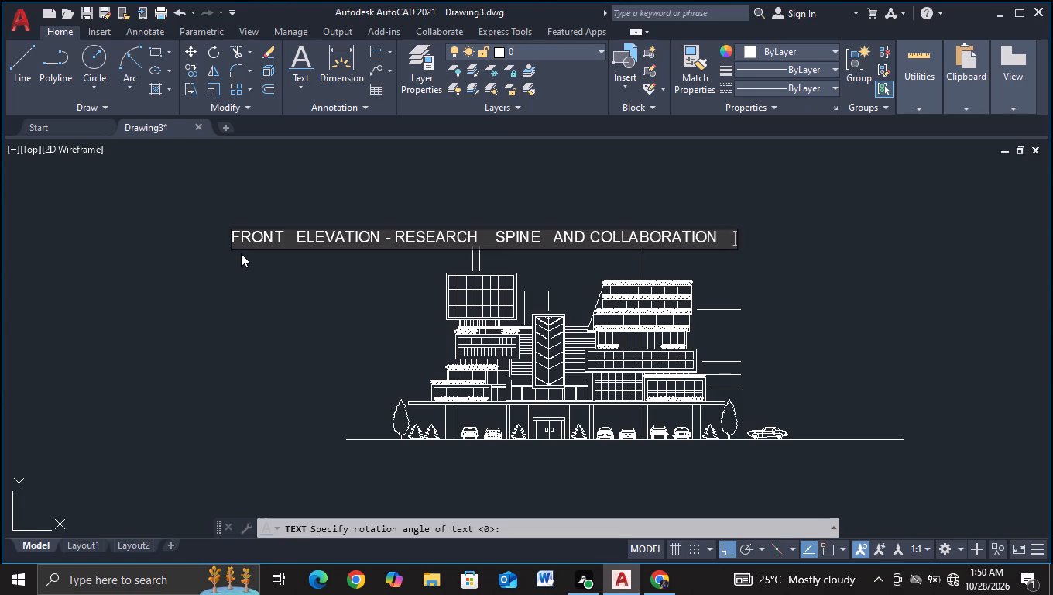
text(POA)
text(DS)
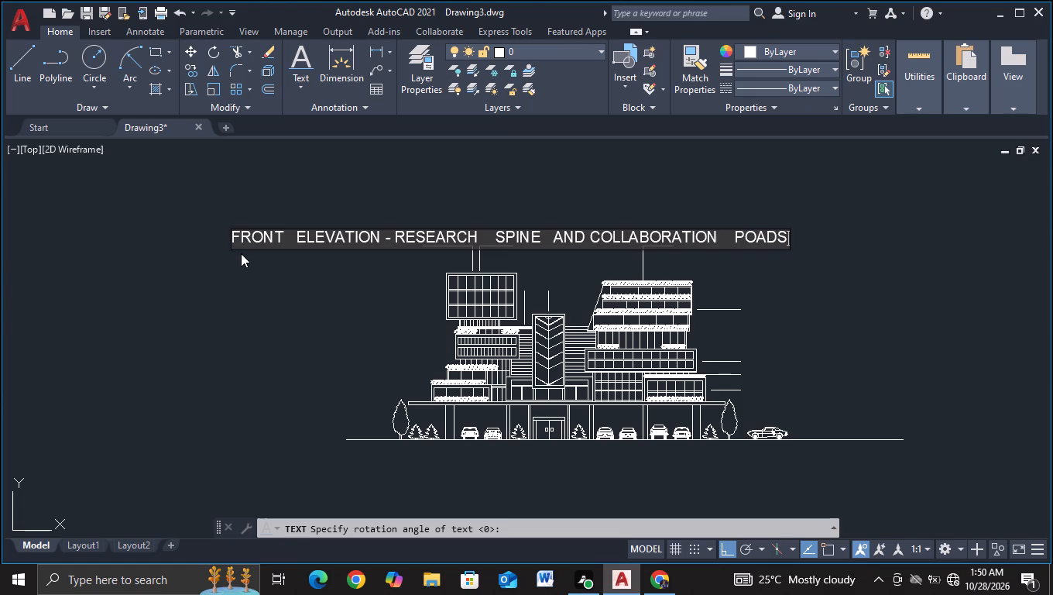
key(space)
key(space)
key(space)
Append "(NEW CONCEPT)" to the end of the title line.
key(shift+parenleft)
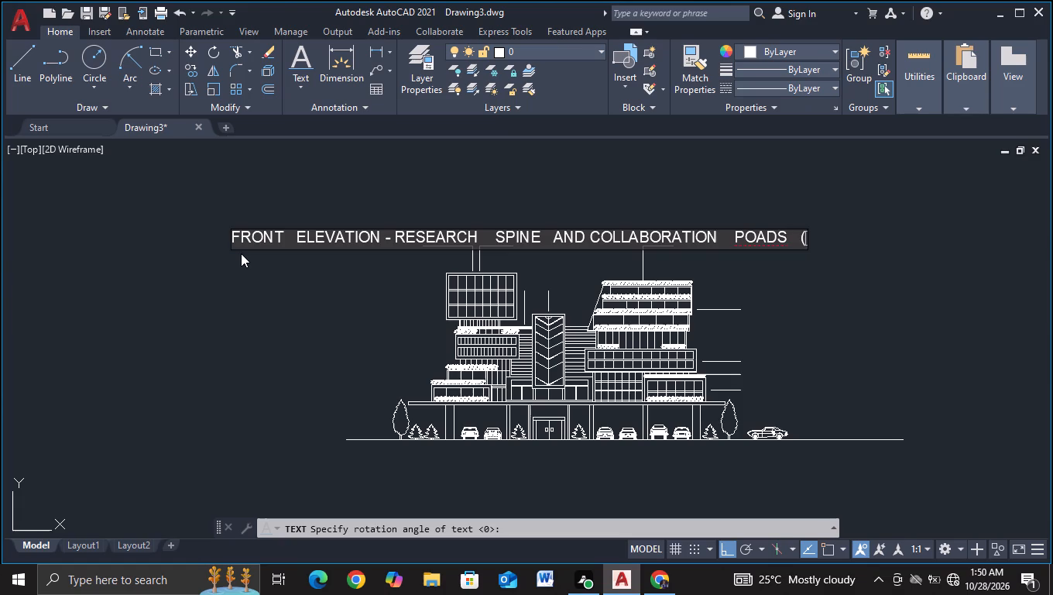
key(n)
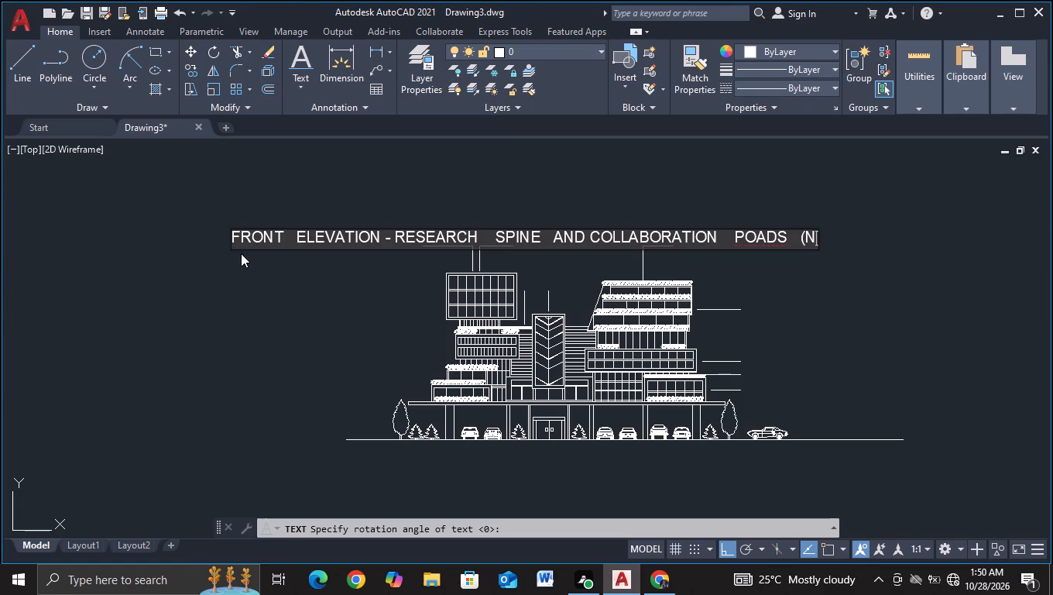
text(EW)
key(shift+parenright)
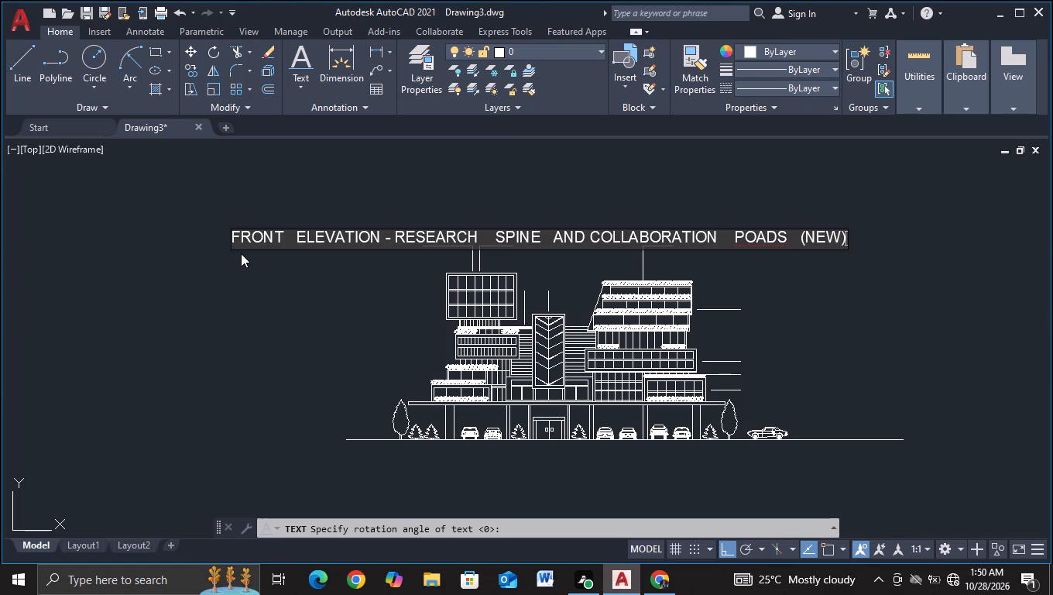
key(BackSpace)
key(space)
key(space)
key(space)
key(space)
key(c)
text(ON)
text(CEP)
key(t)
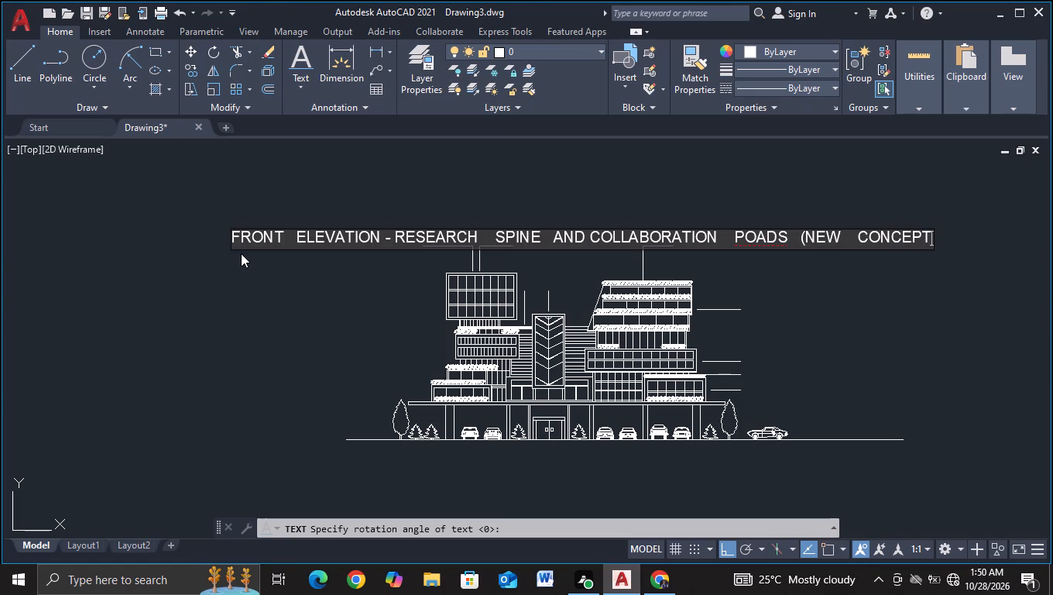
key(shift+parenright)
Correct "POADS" to "PODS", even out the spacing between the title's words, and finish the text.
click(762, 236)
key(BackSpace)
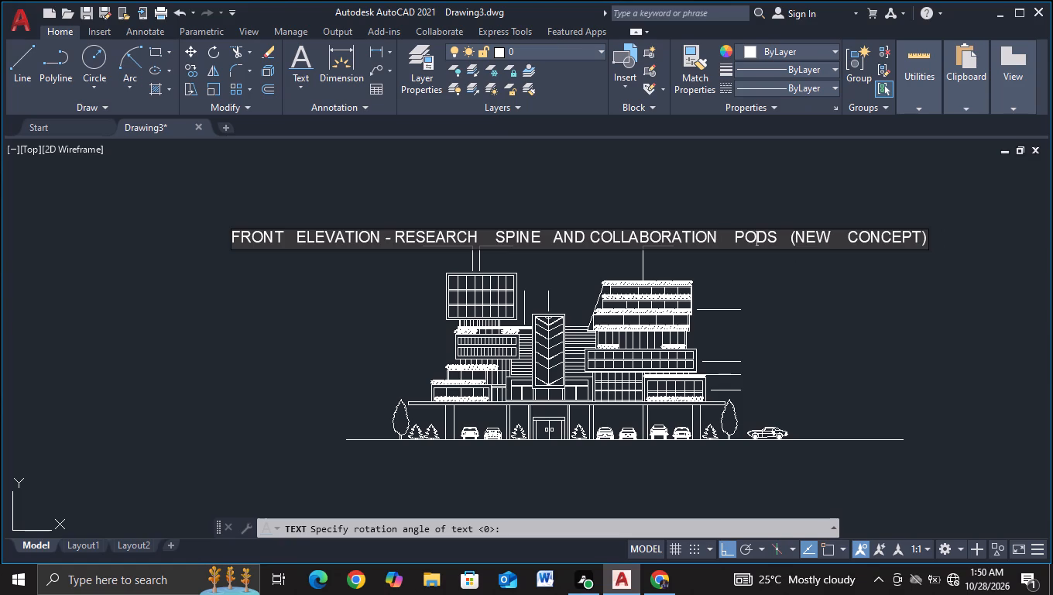
click(729, 236)
key(BackSpace)
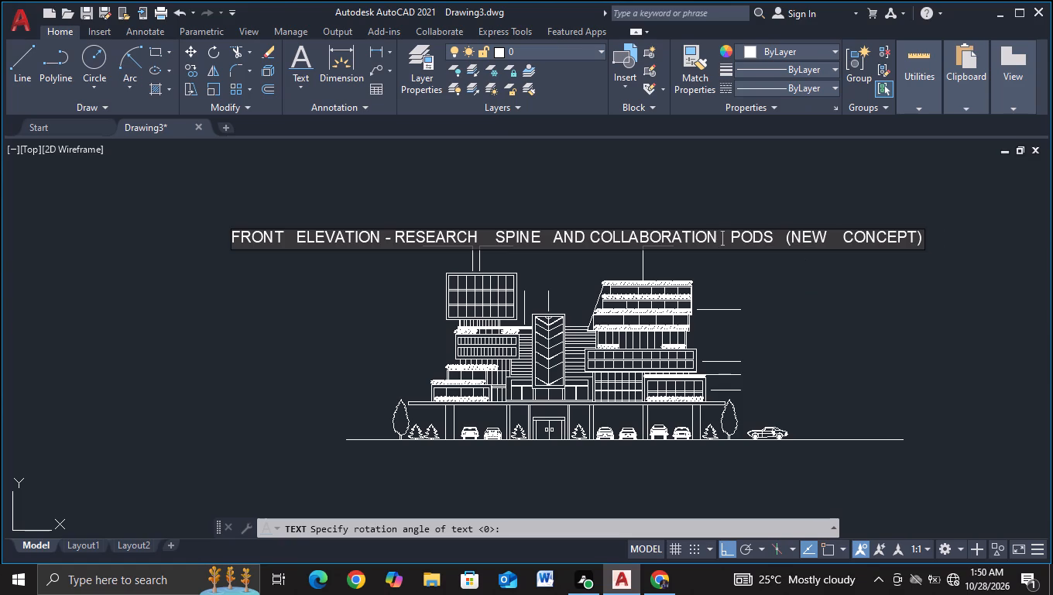
click(781, 236)
key(BackSpace)
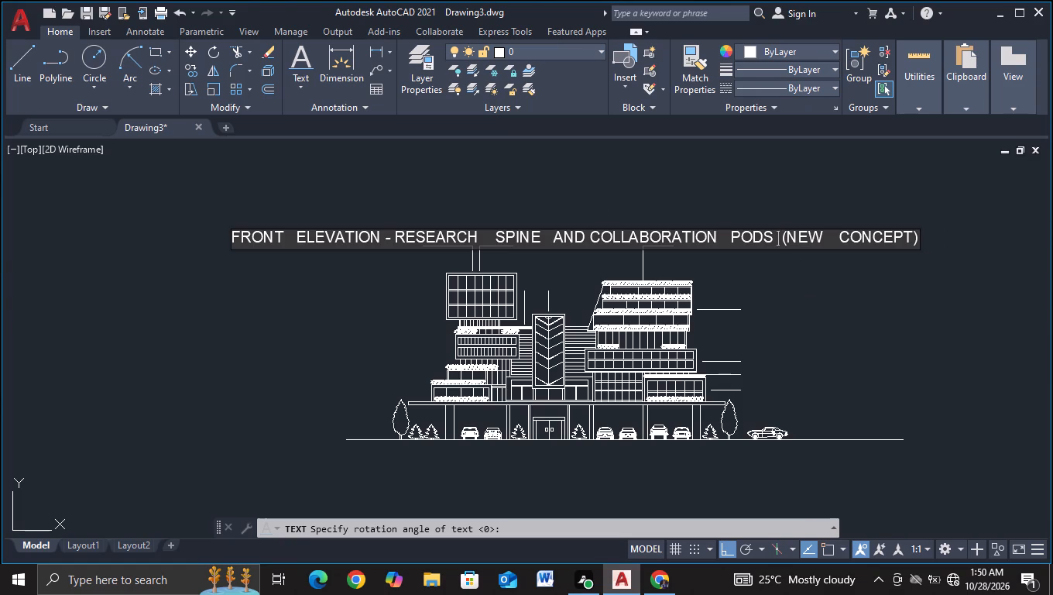
click(492, 236)
key(BackSpace)
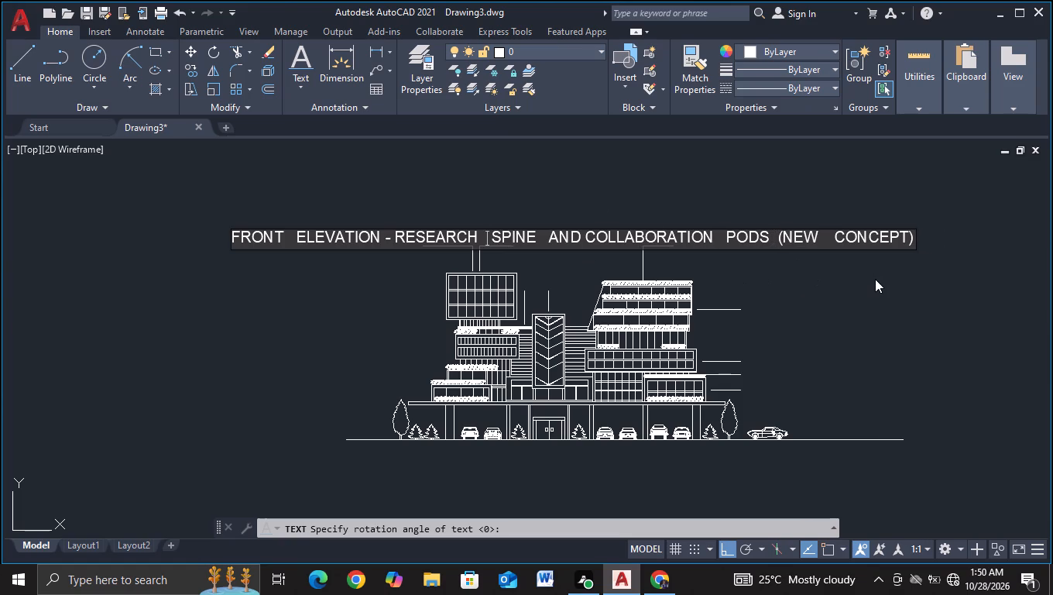
click(580, 232)
key(space)
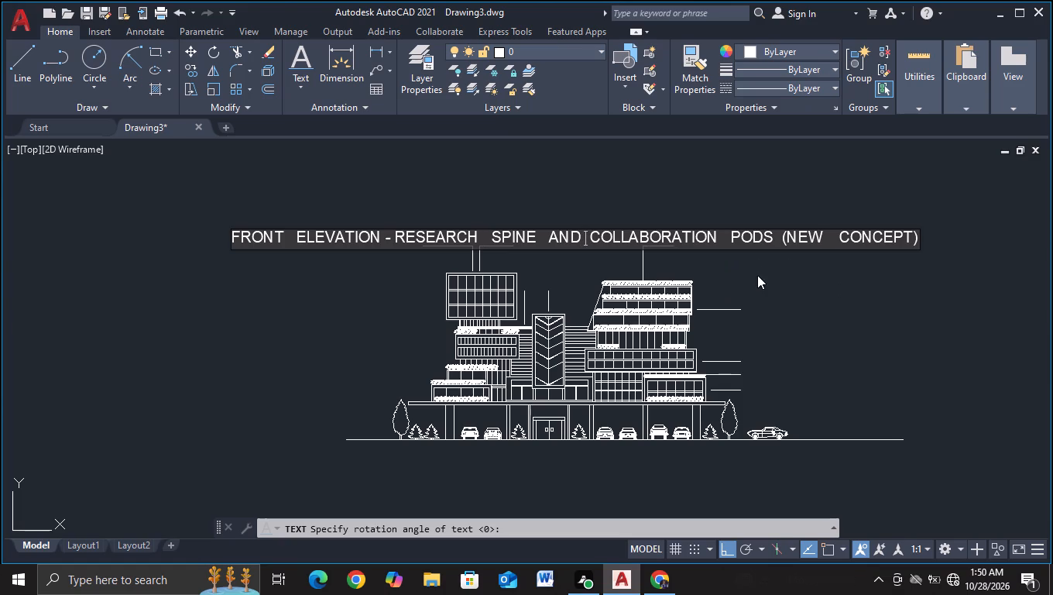
click(763, 280)
key(Escape)
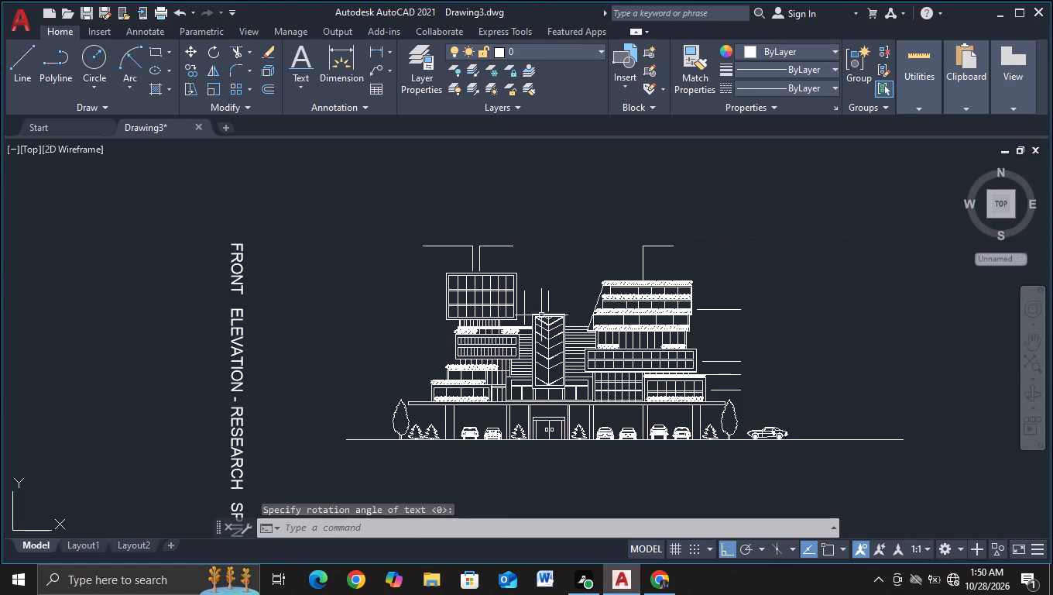
Rotate the vertical title 90° about a point between it and the building, so it runs horizontally below the ground line.
click(238, 394)
click(237, 382)
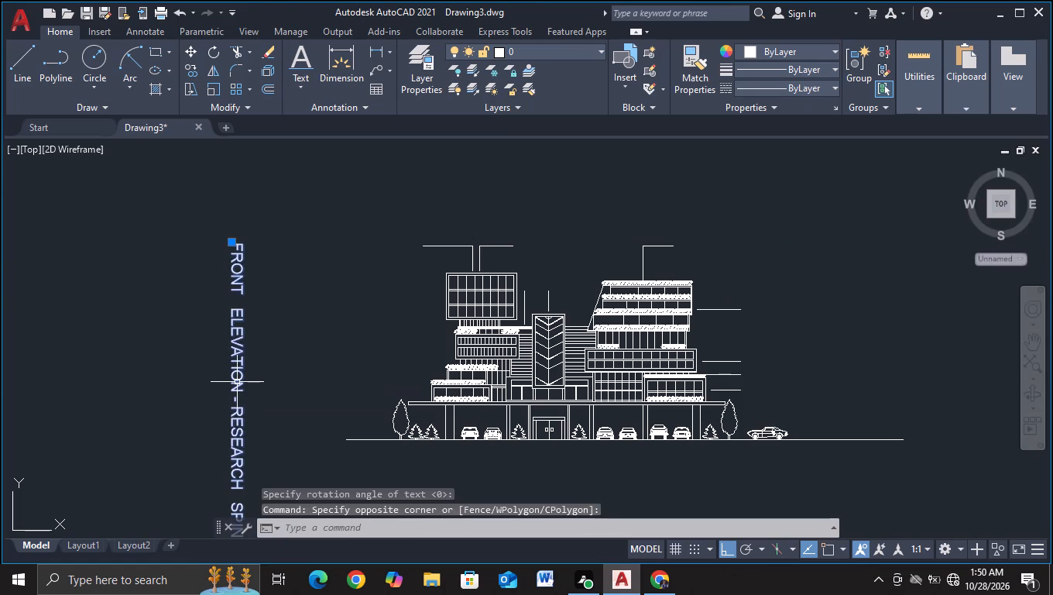
key(r)
click(296, 430)
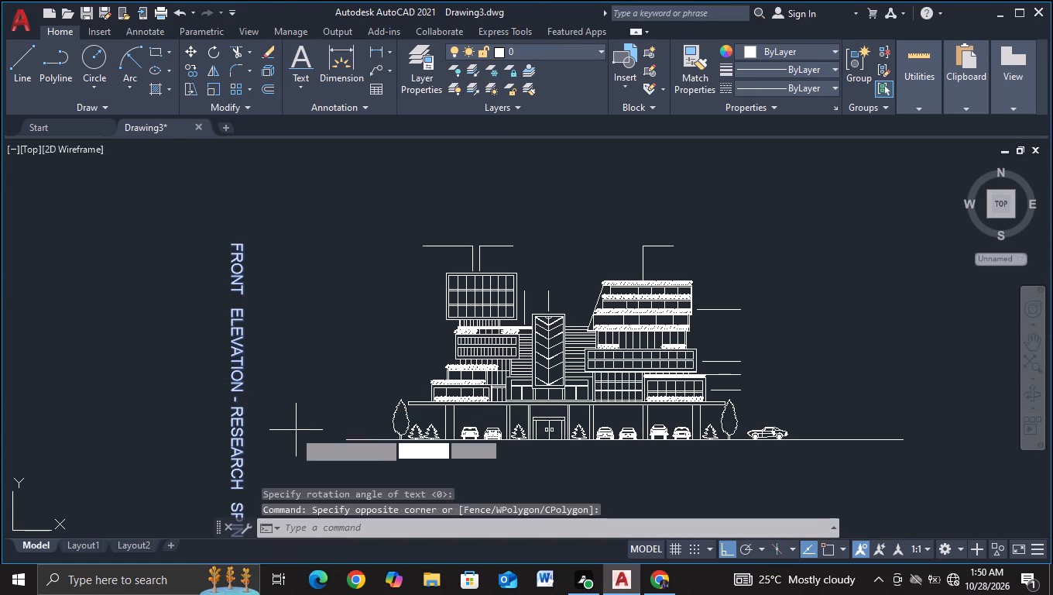
click(293, 425)
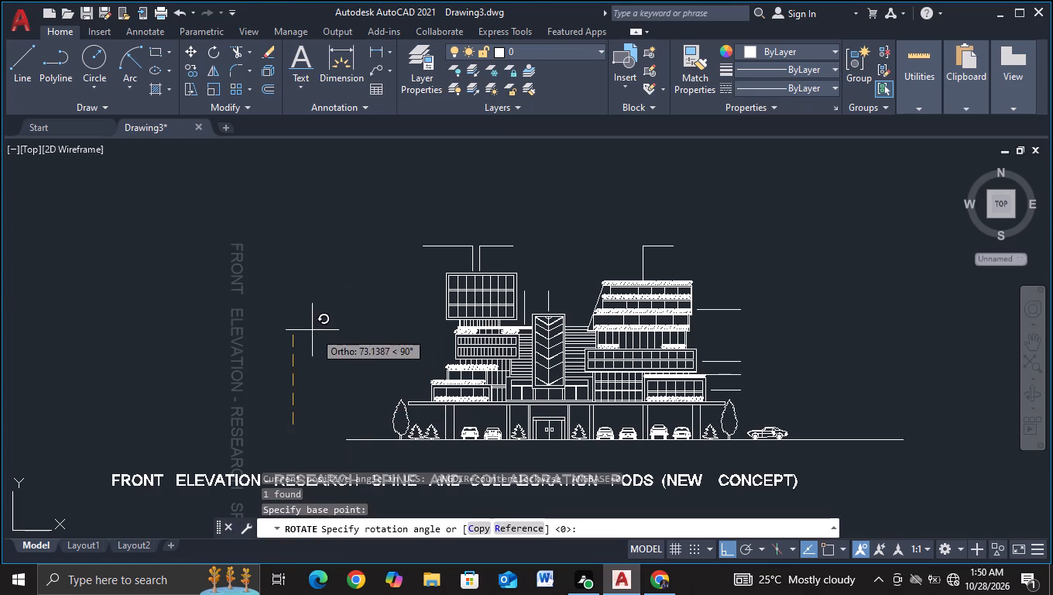
click(281, 318)
middle_drag(321, 417, 279, 251)
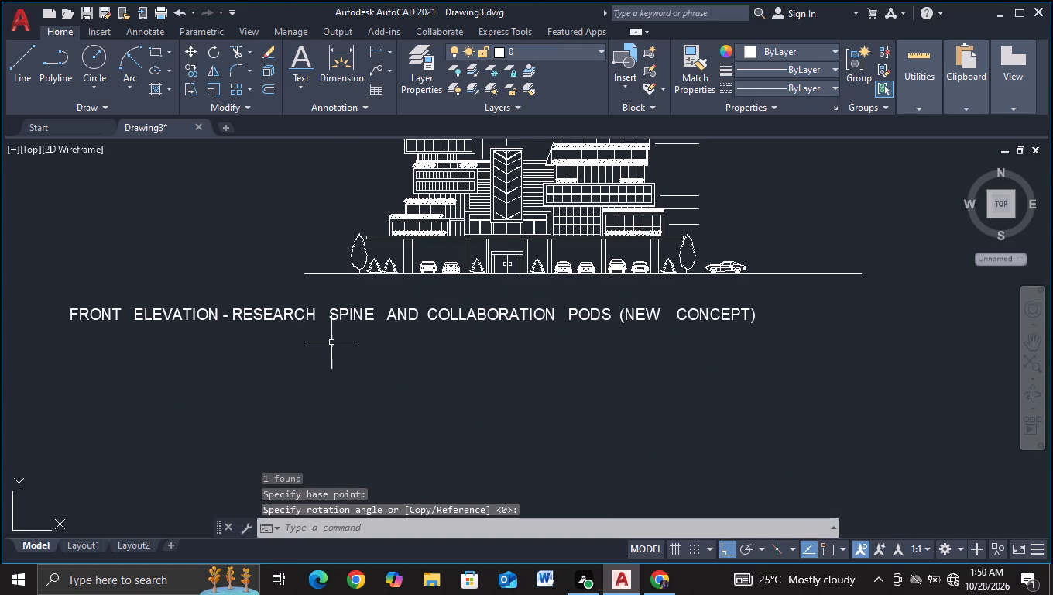
Move the title, with Ortho off, so it sits roughly centred and slightly closer beneath the elevation's ground line.
click(339, 317)
key(m)
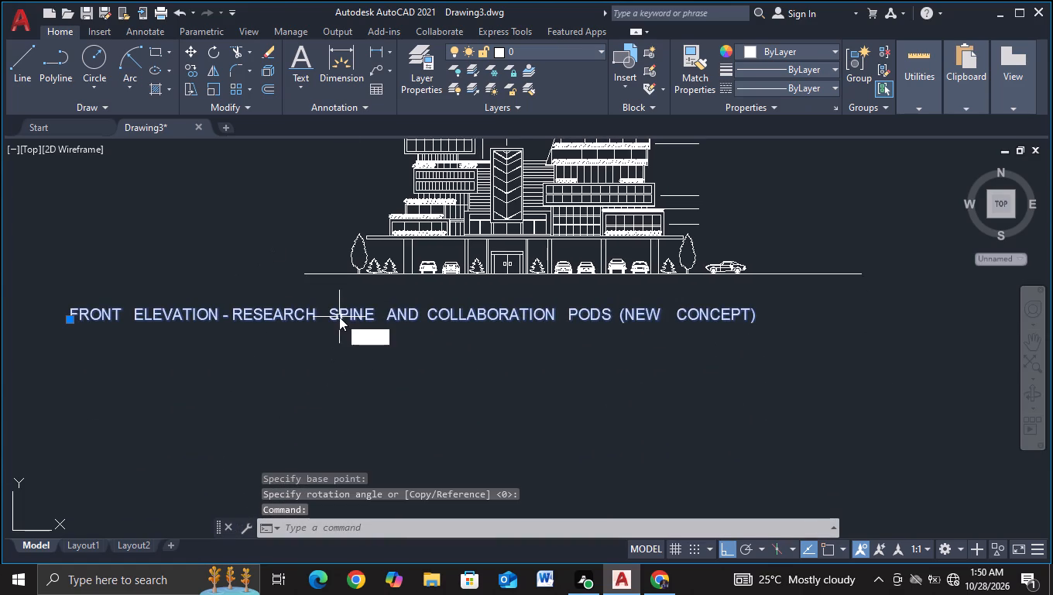
click(425, 353)
drag(425, 353, 439, 353)
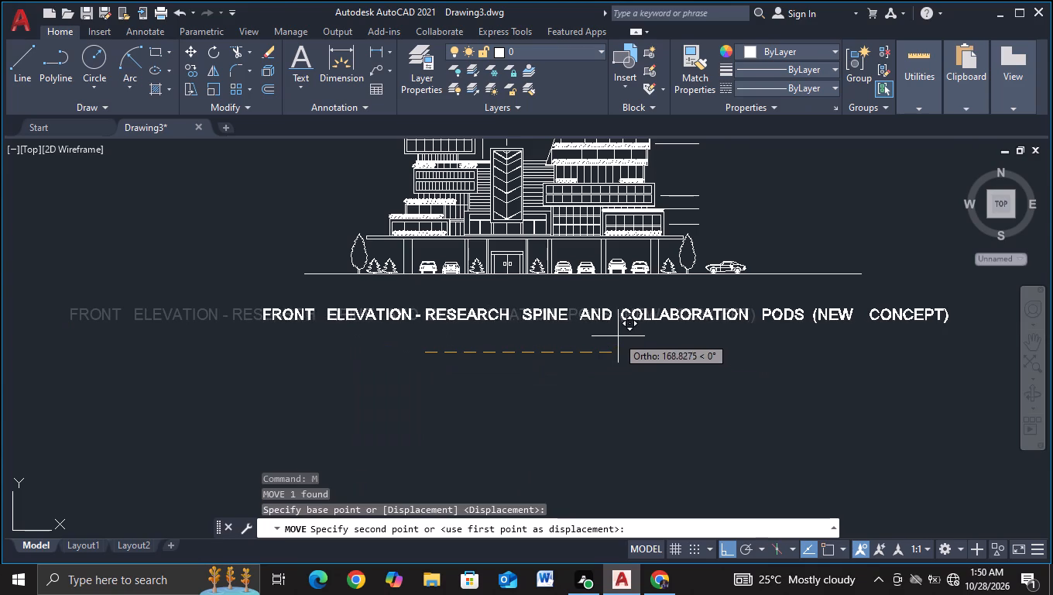
key(F8)
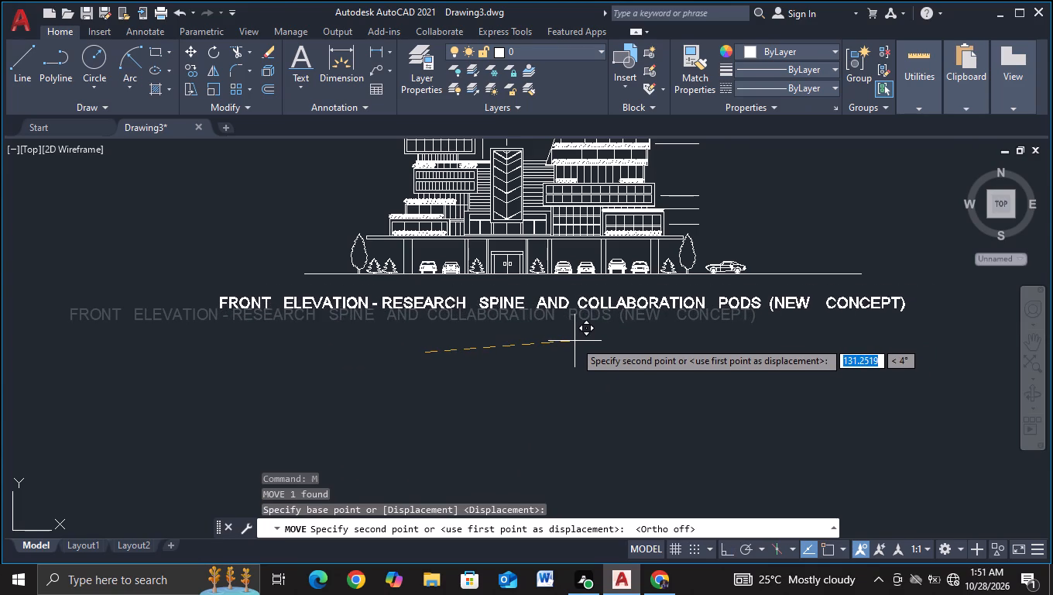
click(575, 341)
Edit the title text to tighten the gap between "NEW" and "CONCEPT)".
click(784, 304)
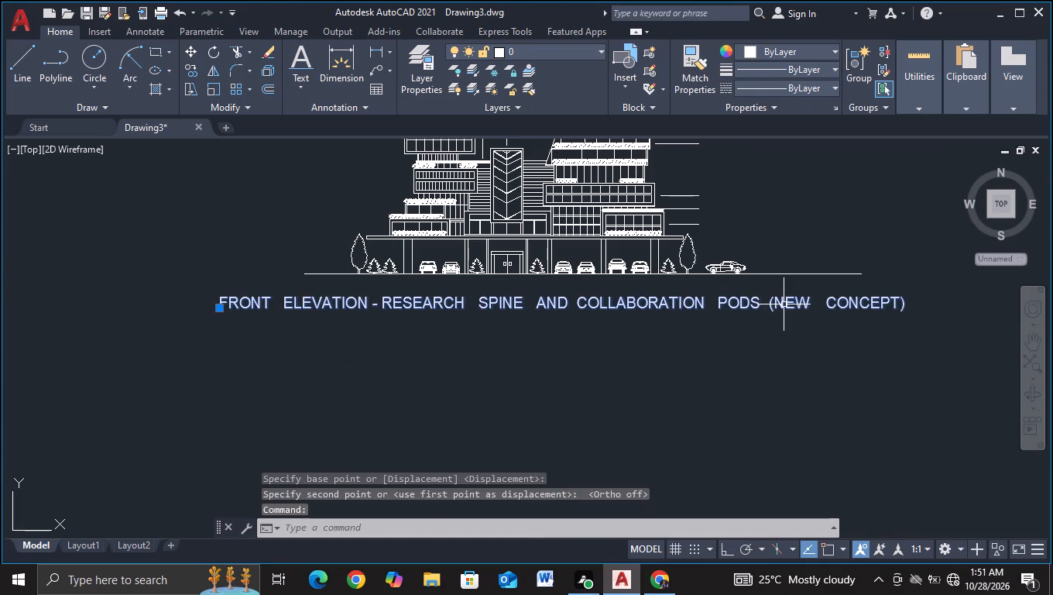
right_click(784, 304)
click(813, 203)
click(810, 300)
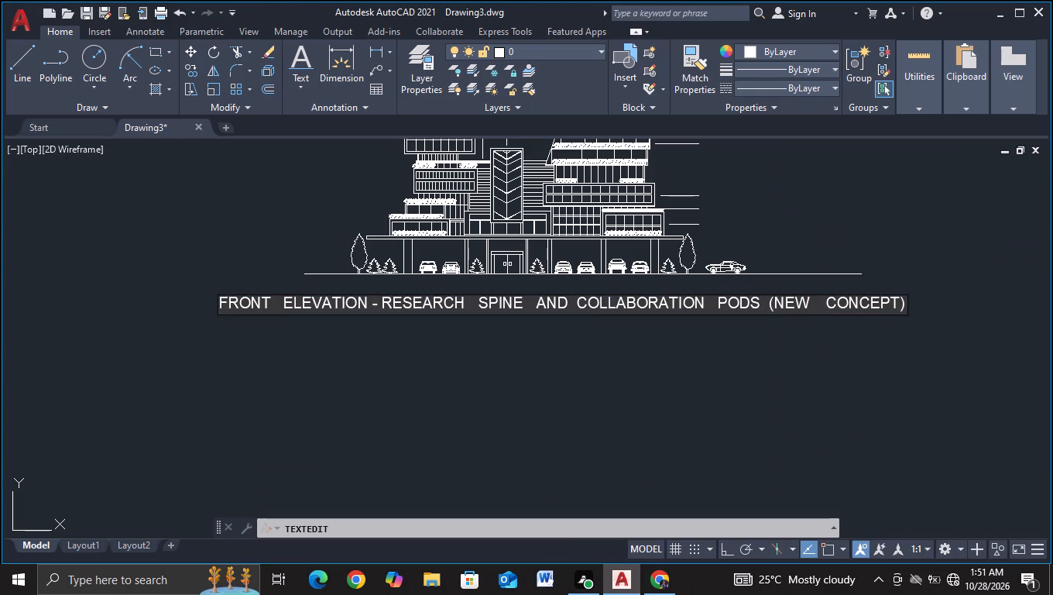
click(820, 301)
key(space)
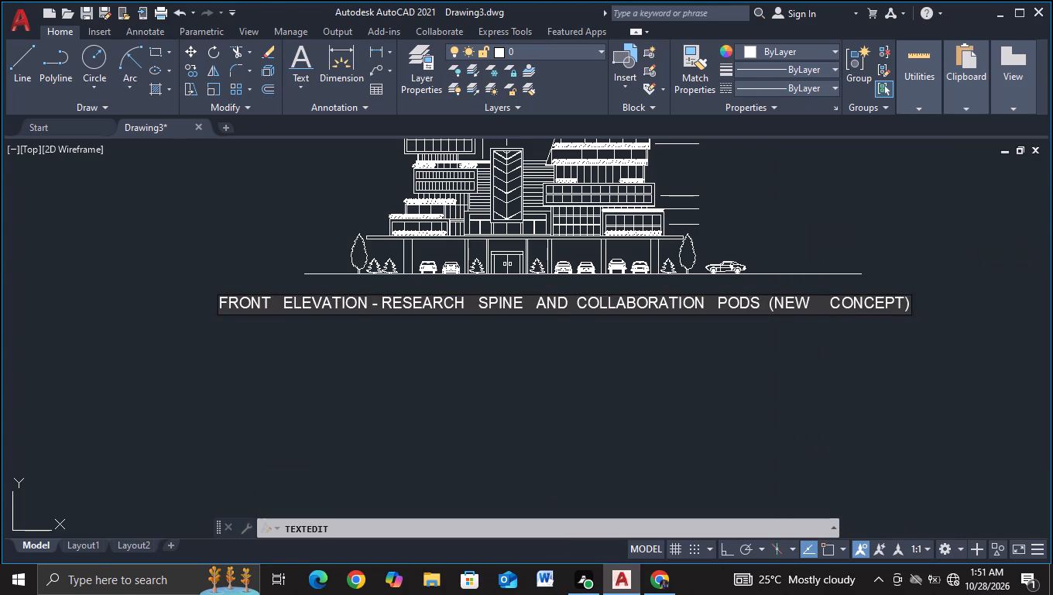
key(BackSpace)
key(BackSpace)
key(BackSpace)
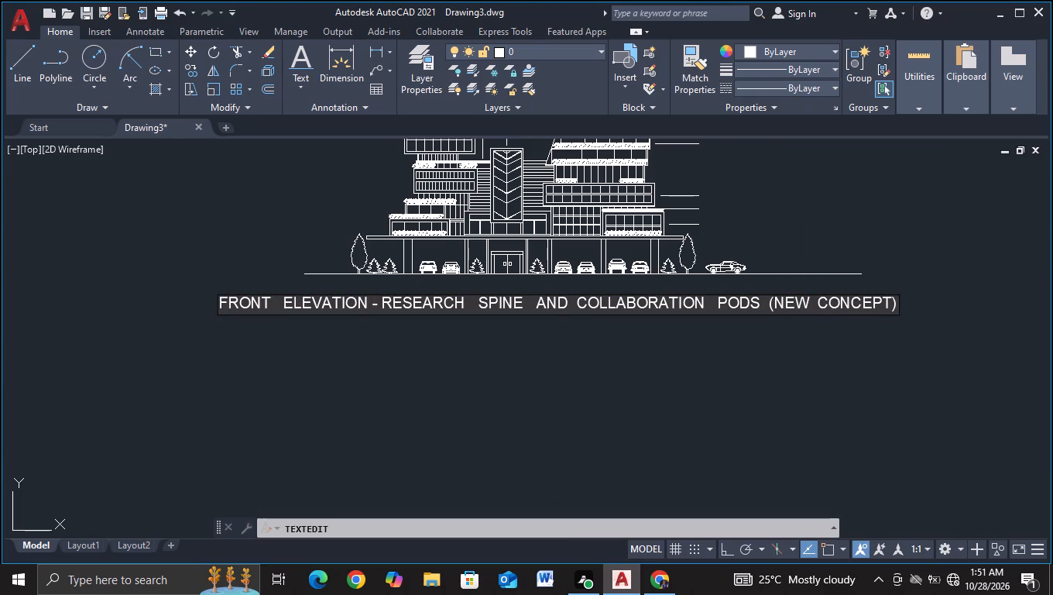
key(space)
click(825, 348)
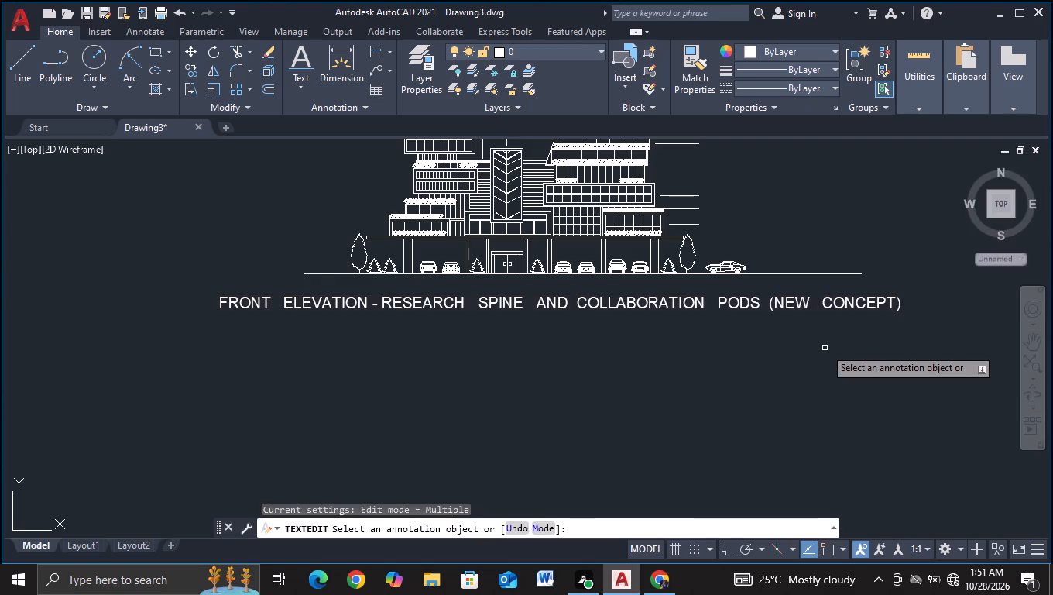
key(Escape)
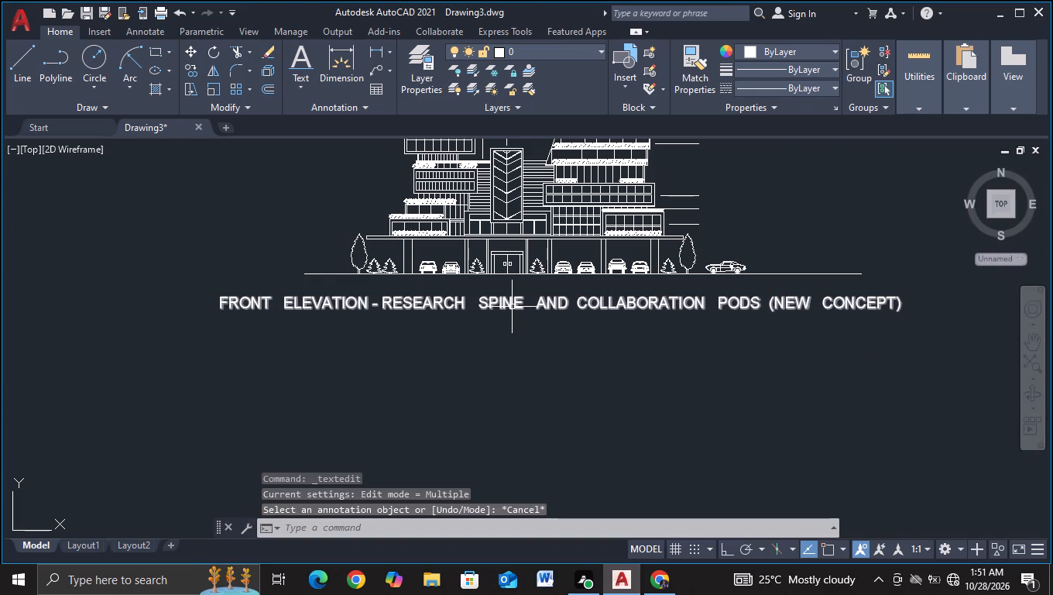
Copy the title line to just below the original.
click(401, 308)
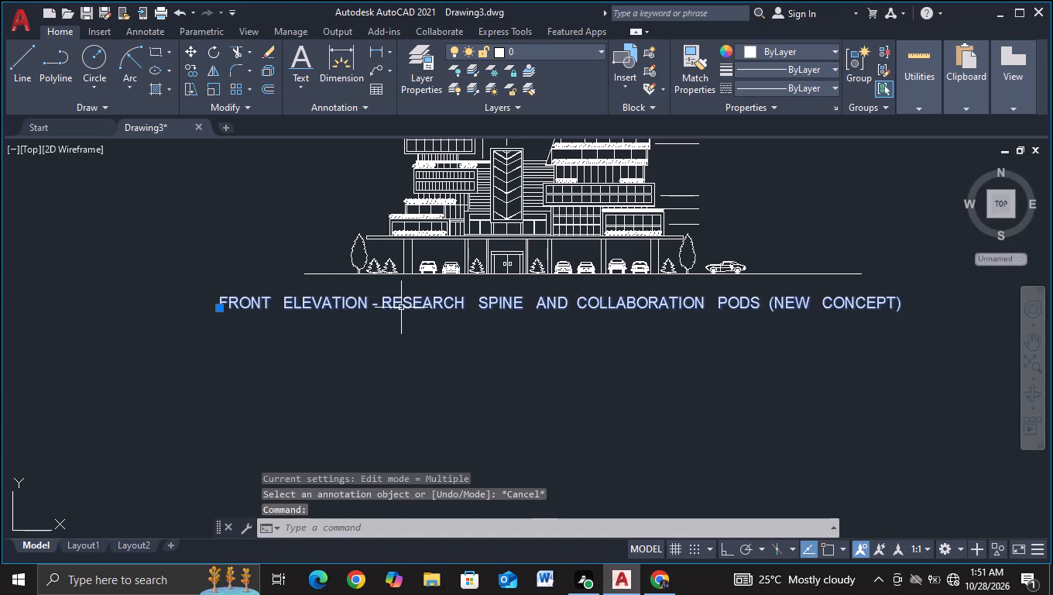
key(c)
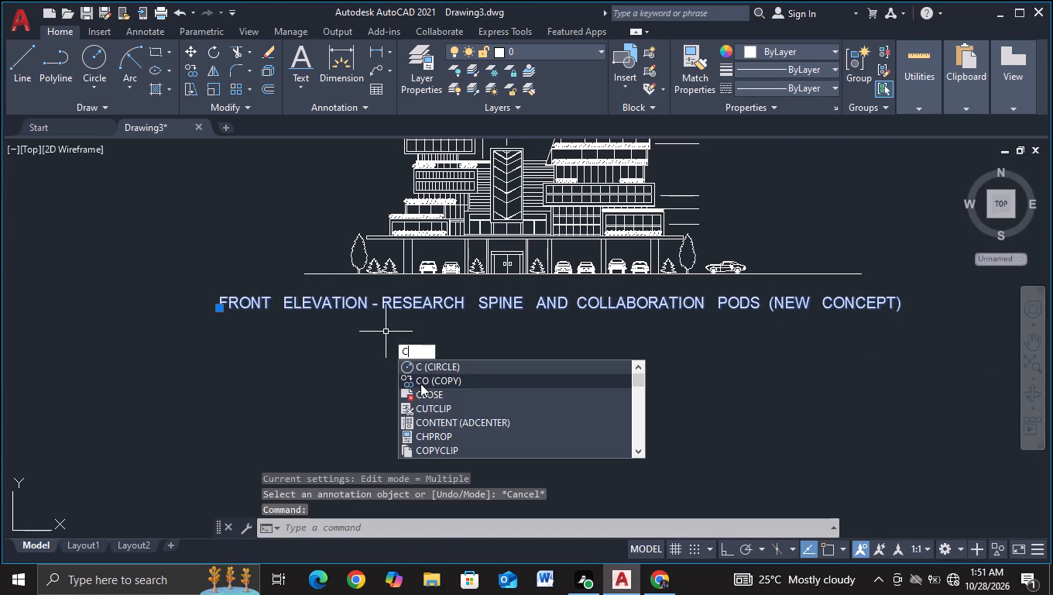
double_click(420, 383)
click(424, 414)
key(Escape)
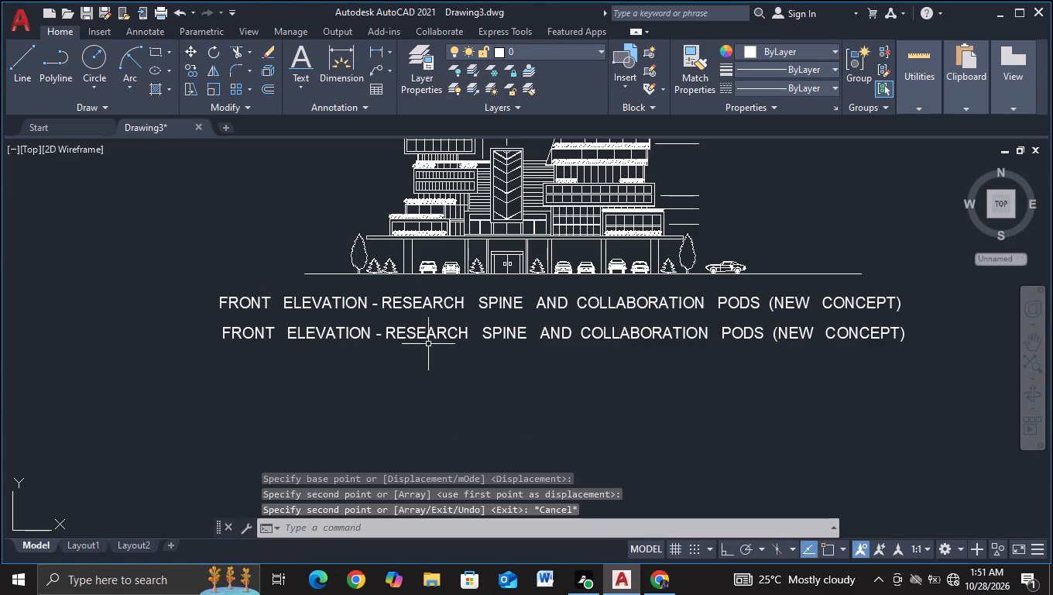
Replace the text of the lower title copy with "CENTRAL RESEARCH SPINE".
click(428, 339)
right_click(428, 339)
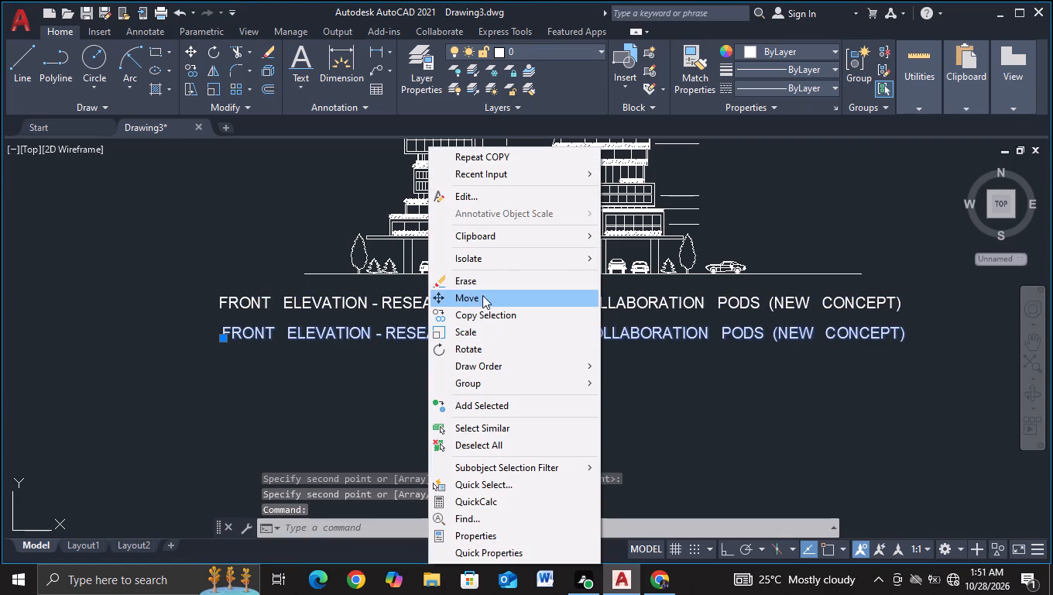
click(482, 196)
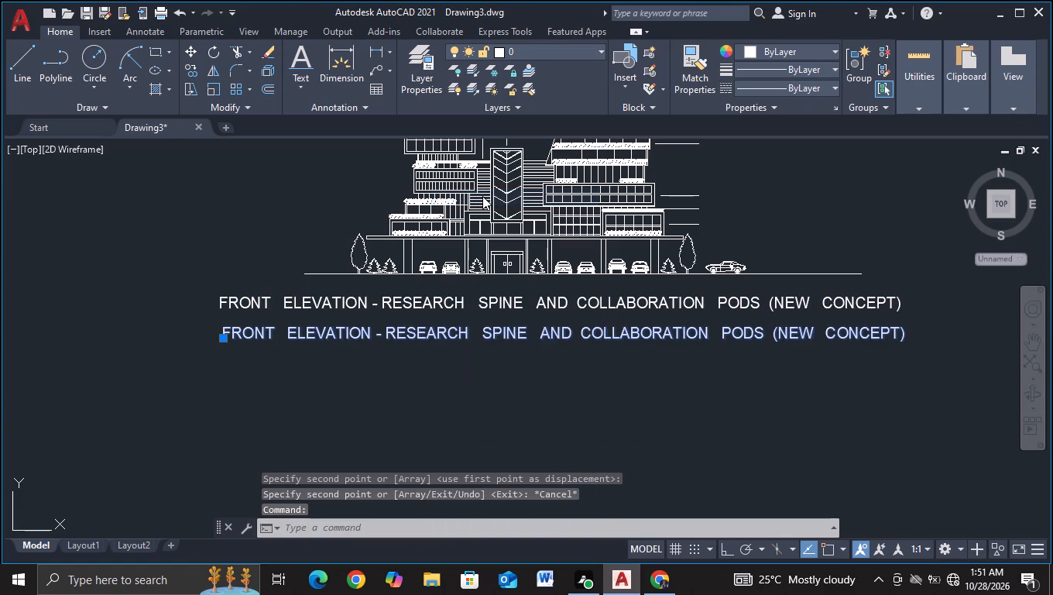
key(BackSpace)
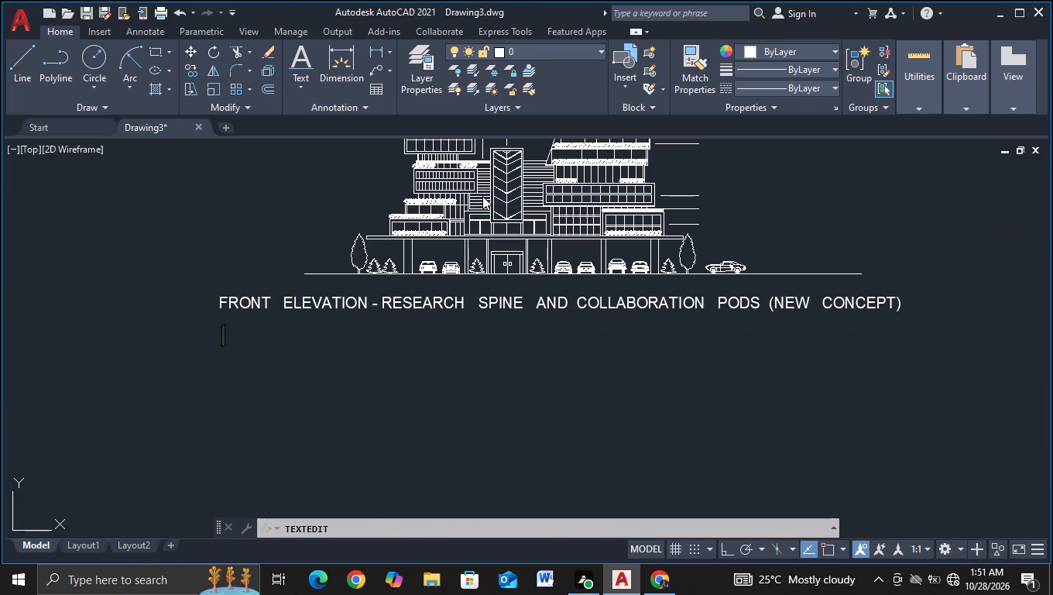
text(CENTRAL RESEARCH)
key(space)
key(space)
key(space)
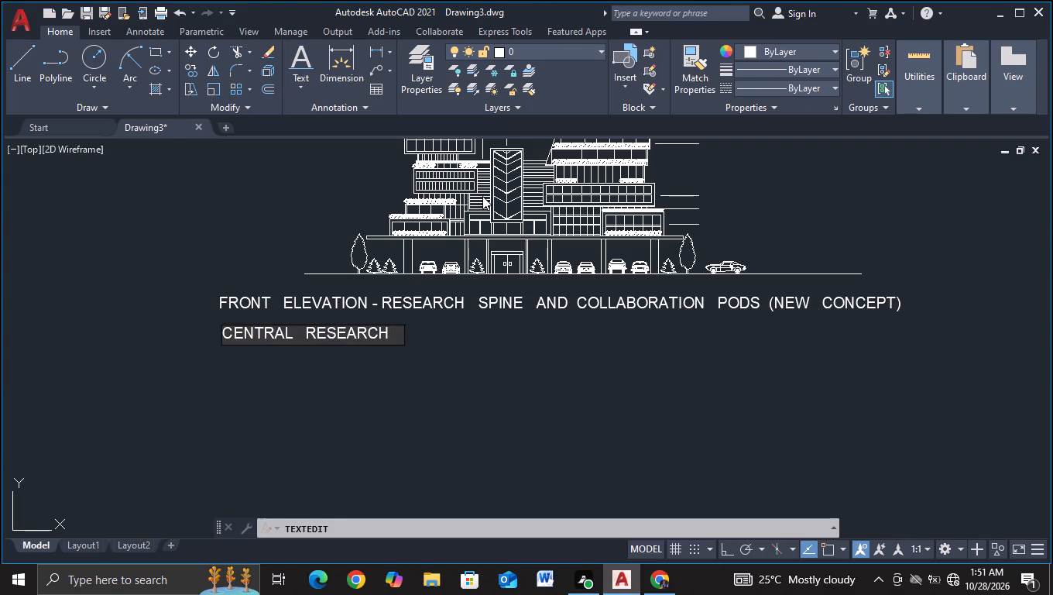
text(SPINE)
key(Return)
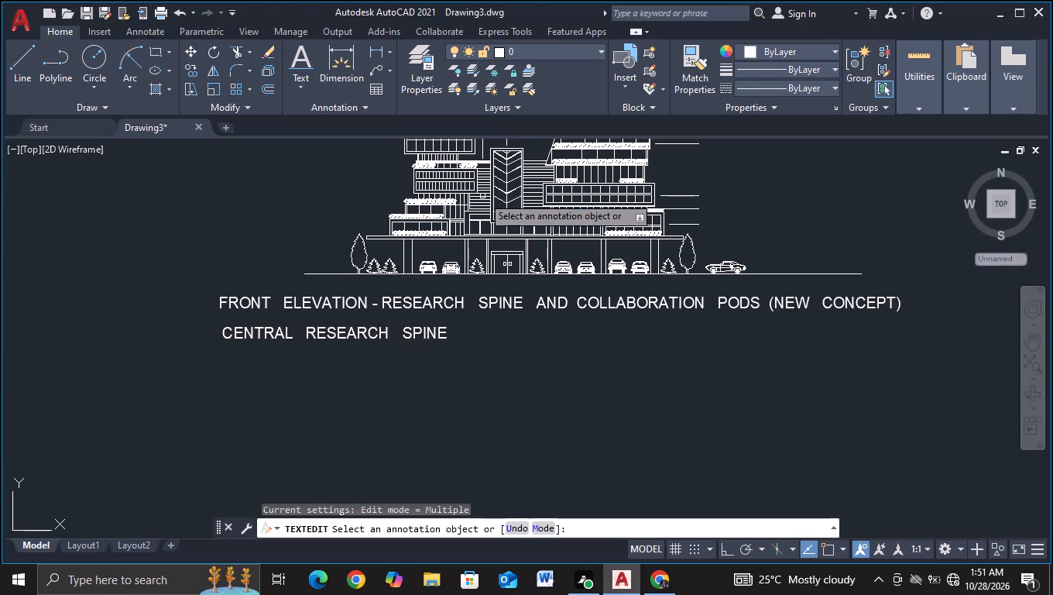
key(Escape)
Scale the "CENTRAL RESEARCH SPINE" text down to roughly half its size for use as a label.
click(420, 332)
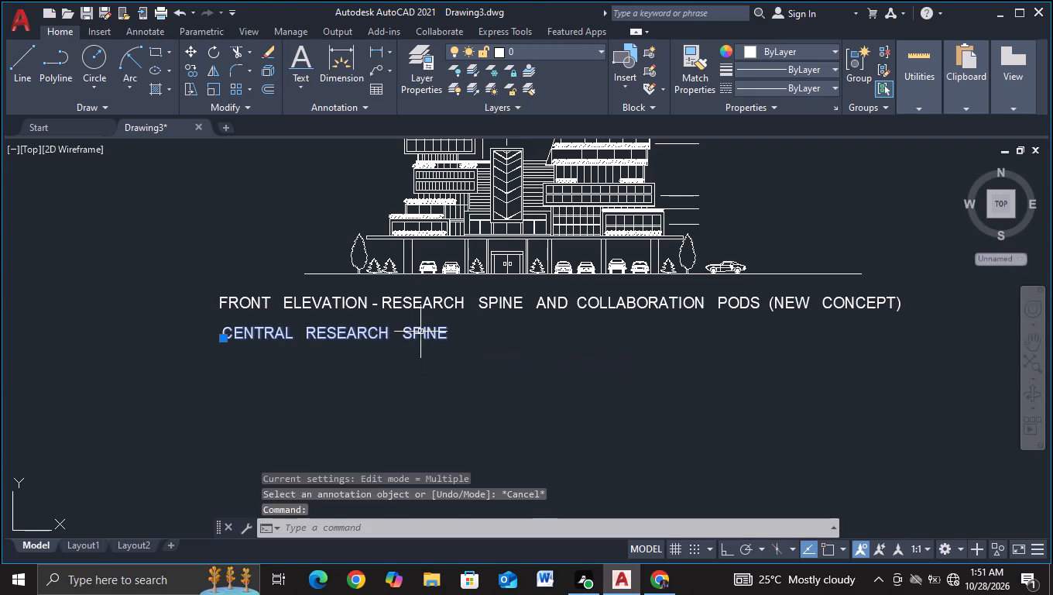
key(s)
double_click(468, 378)
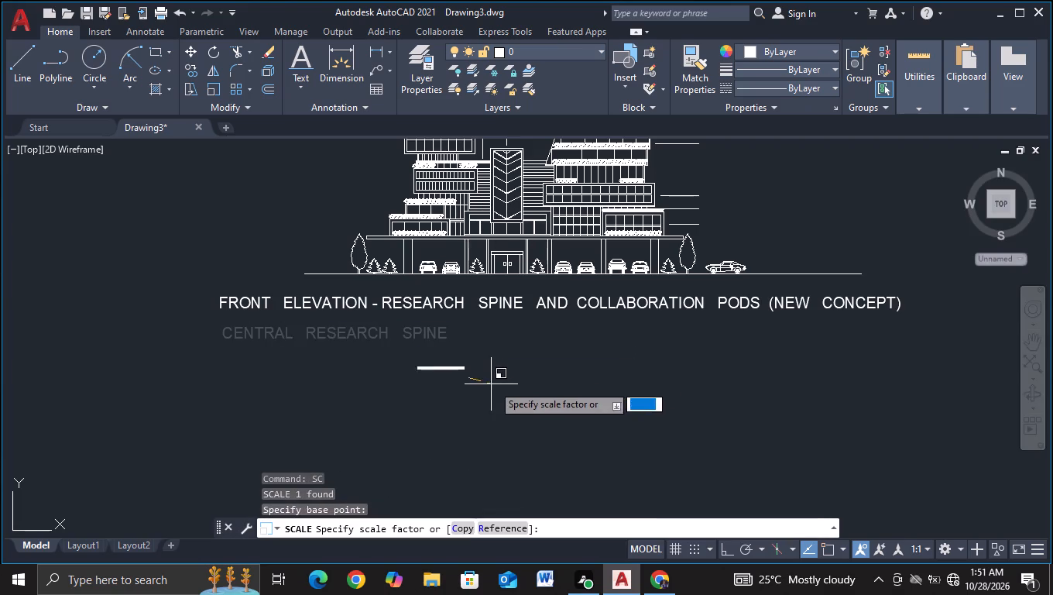
click(529, 390)
Copy the "CENTRAL RESEARCH SPINE" label to the free end of the leftmost leader line above the building.
drag(310, 333, 311, 342)
click(540, 387)
key(c)
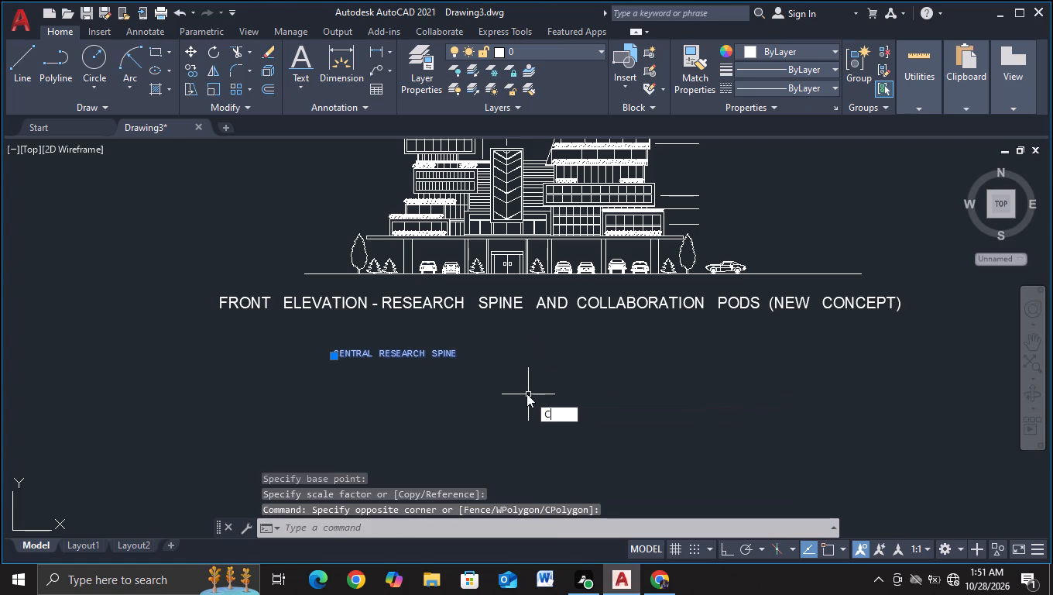
click(574, 440)
click(546, 431)
middle_drag(411, 283, 526, 500)
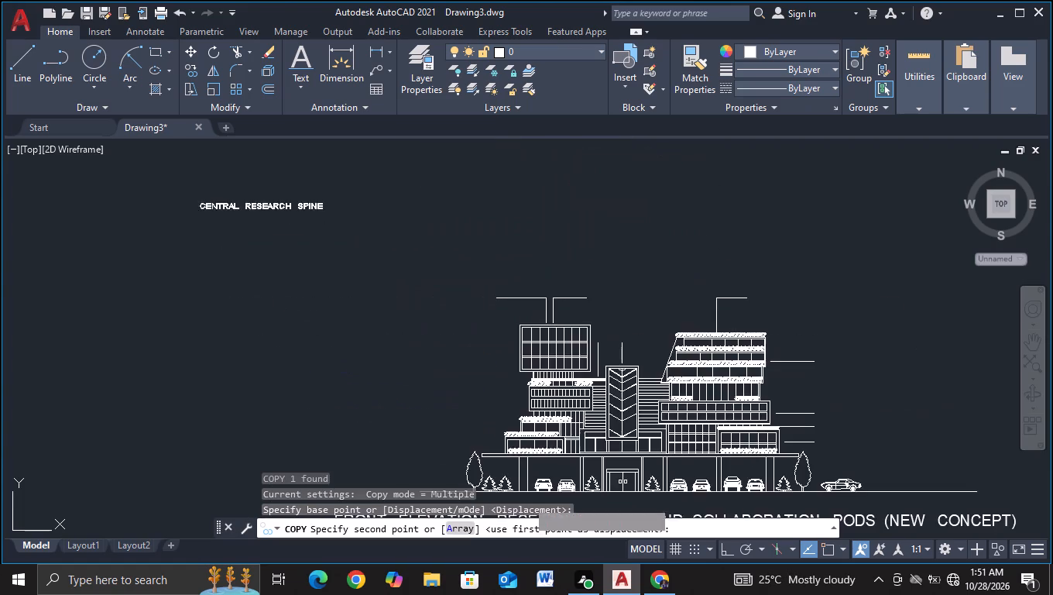
scroll(516, 474, up, 2)
middle_drag(544, 362, 621, 482)
scroll(626, 453, down, 1)
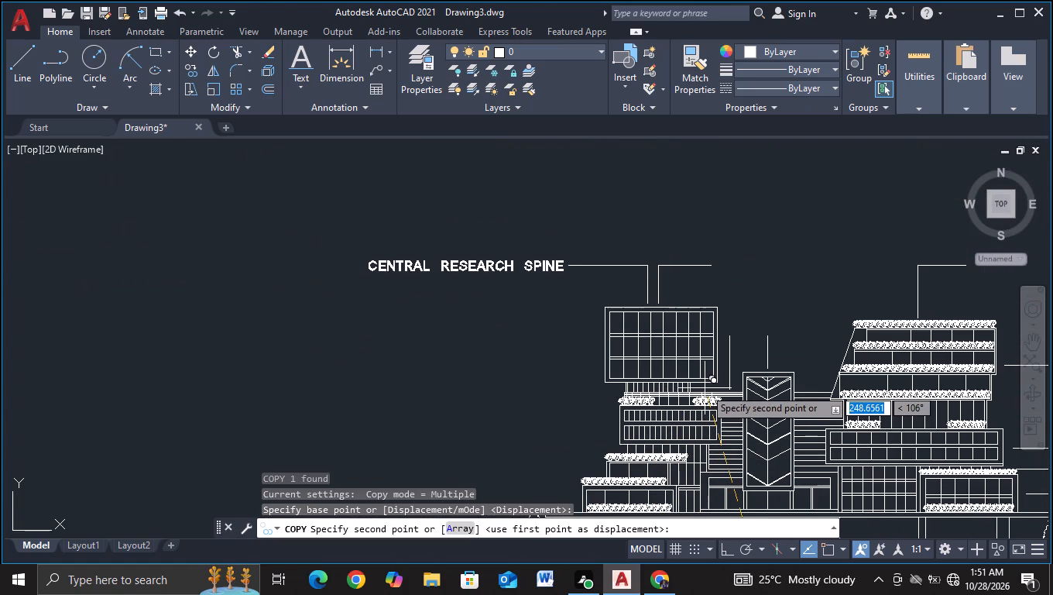
click(705, 388)
key(Escape)
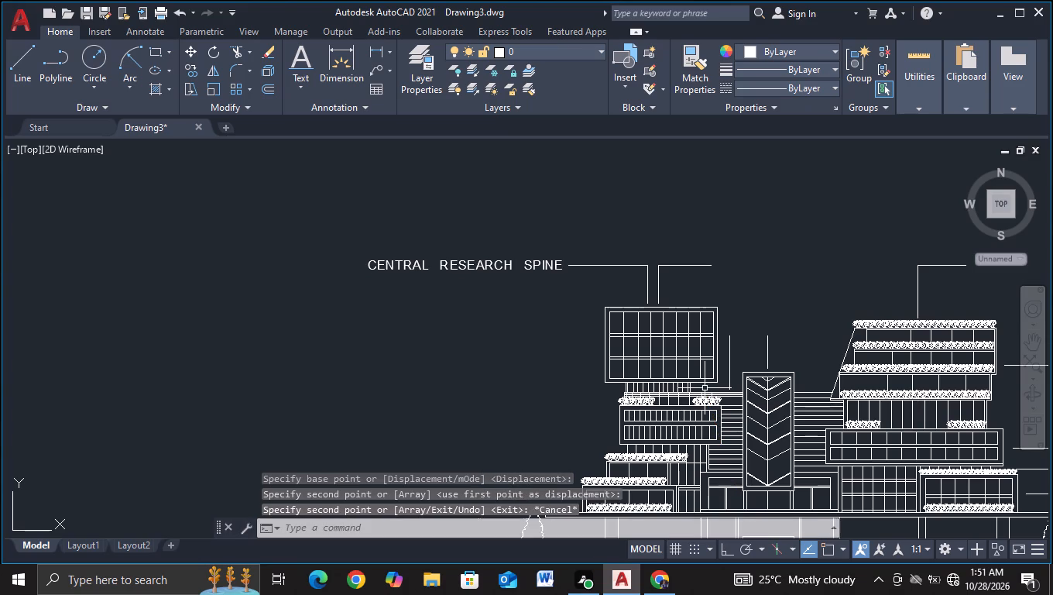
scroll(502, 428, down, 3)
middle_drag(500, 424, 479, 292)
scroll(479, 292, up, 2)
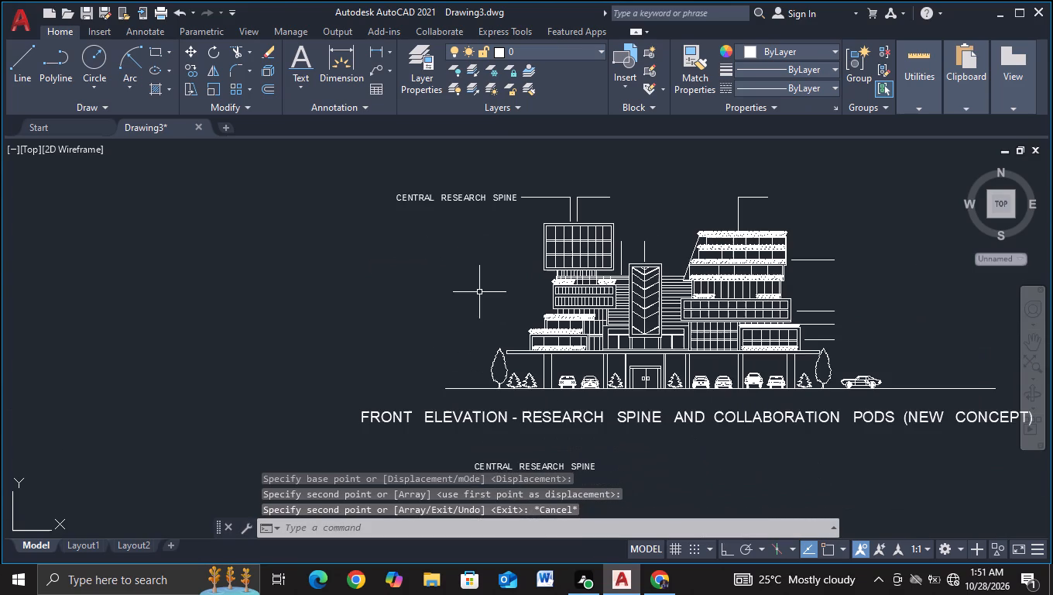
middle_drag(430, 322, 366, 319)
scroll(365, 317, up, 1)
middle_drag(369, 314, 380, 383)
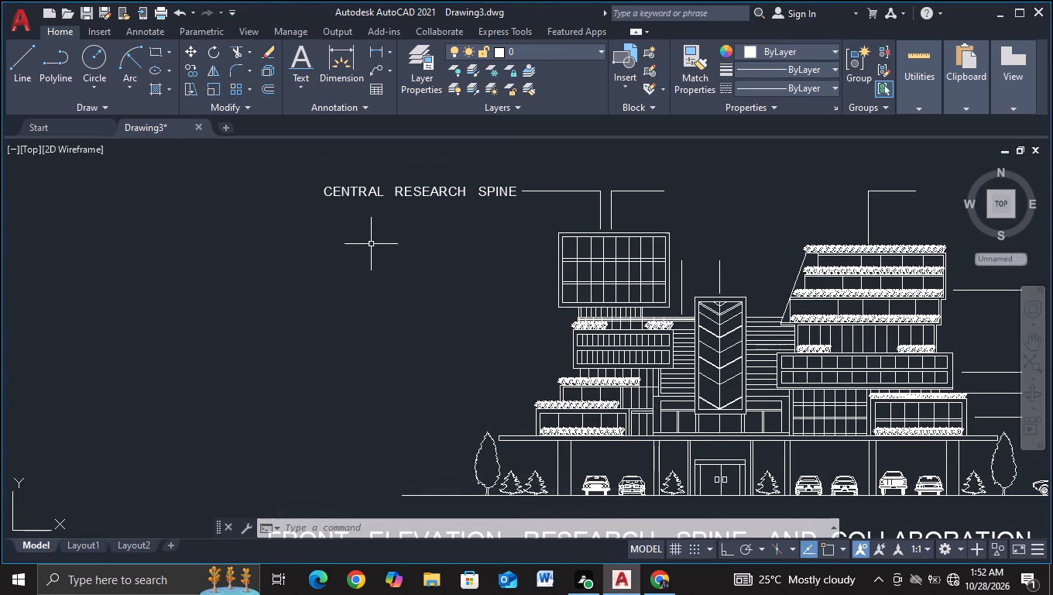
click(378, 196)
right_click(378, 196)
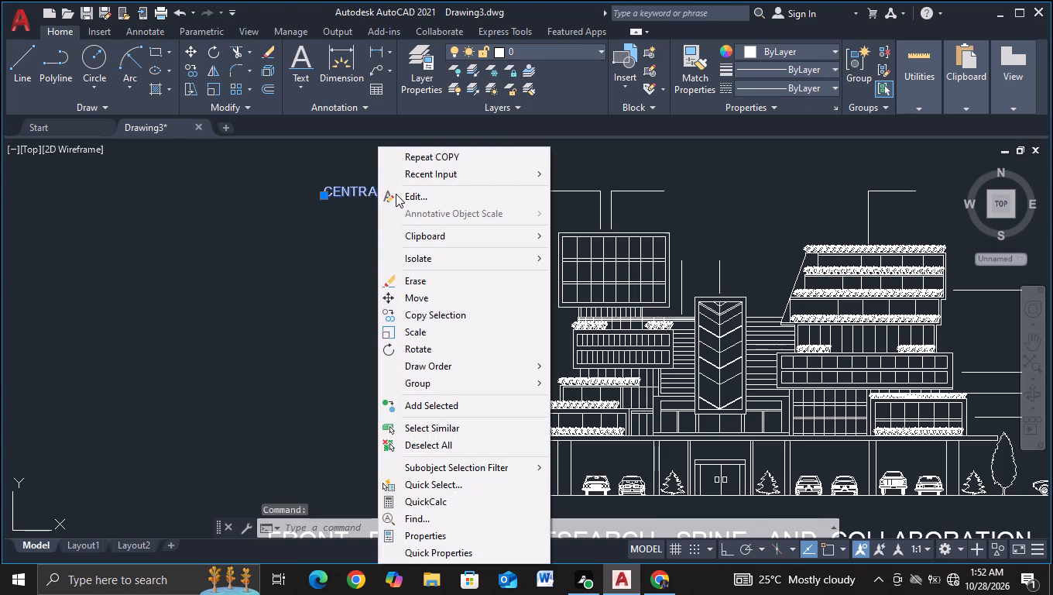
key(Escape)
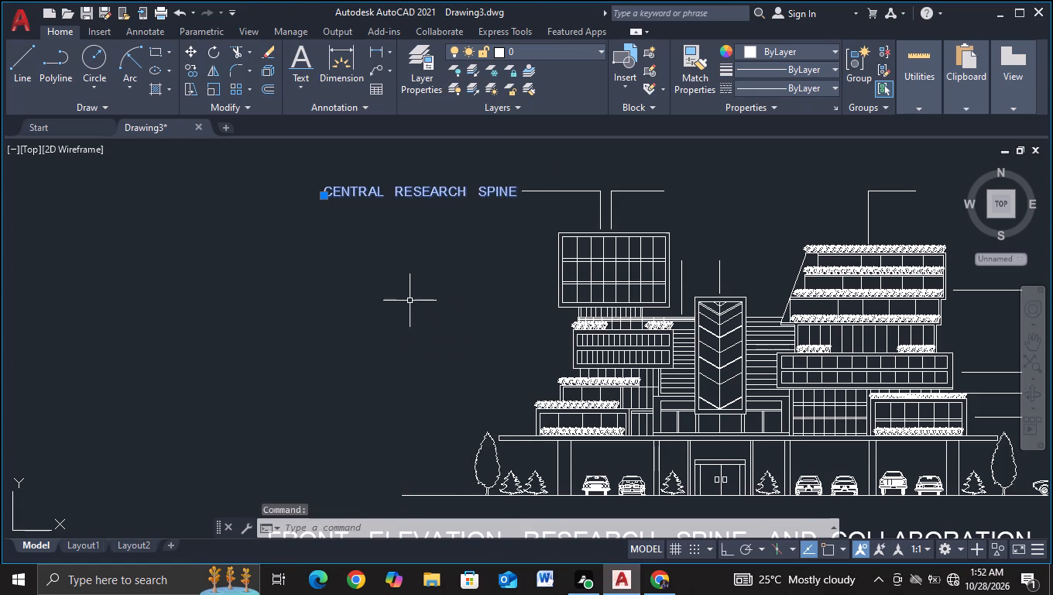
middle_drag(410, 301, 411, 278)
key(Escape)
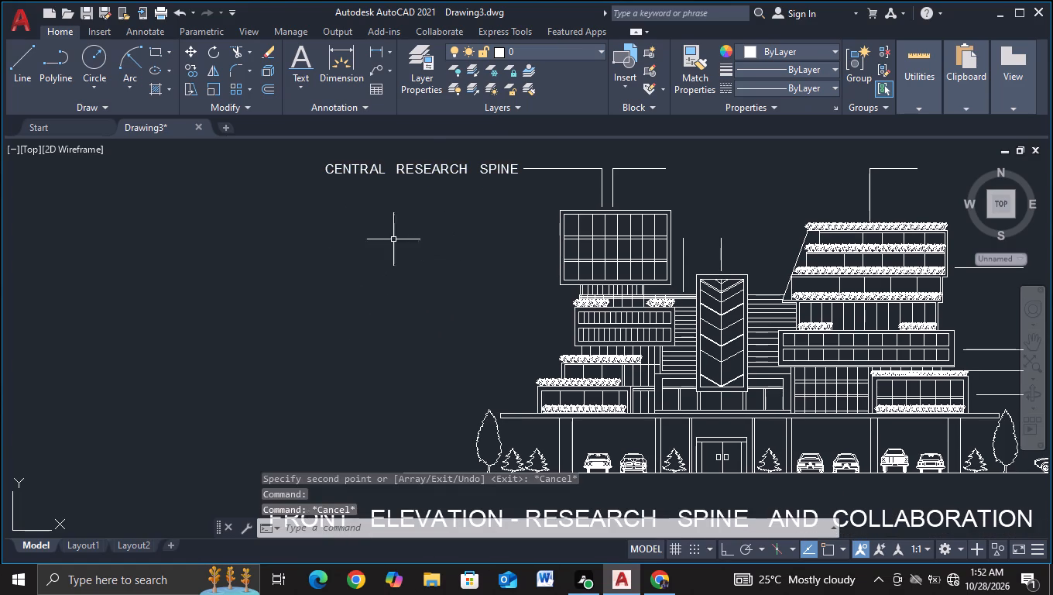
Scale down the "CENTRAL RESEARCH SPINE" label beside the leftmost upper leader line.
click(433, 173)
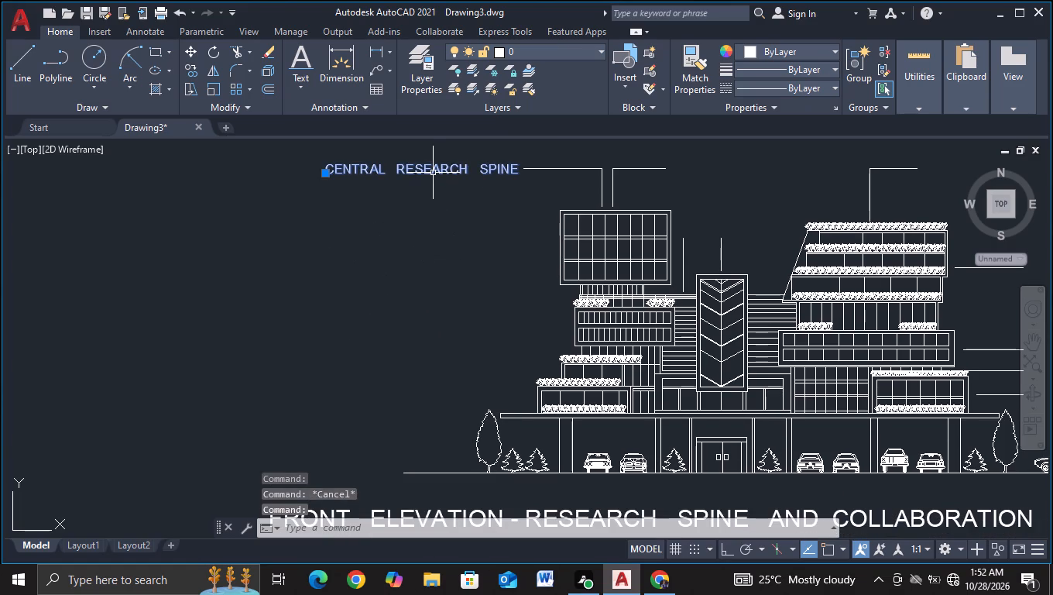
key(s)
click(470, 224)
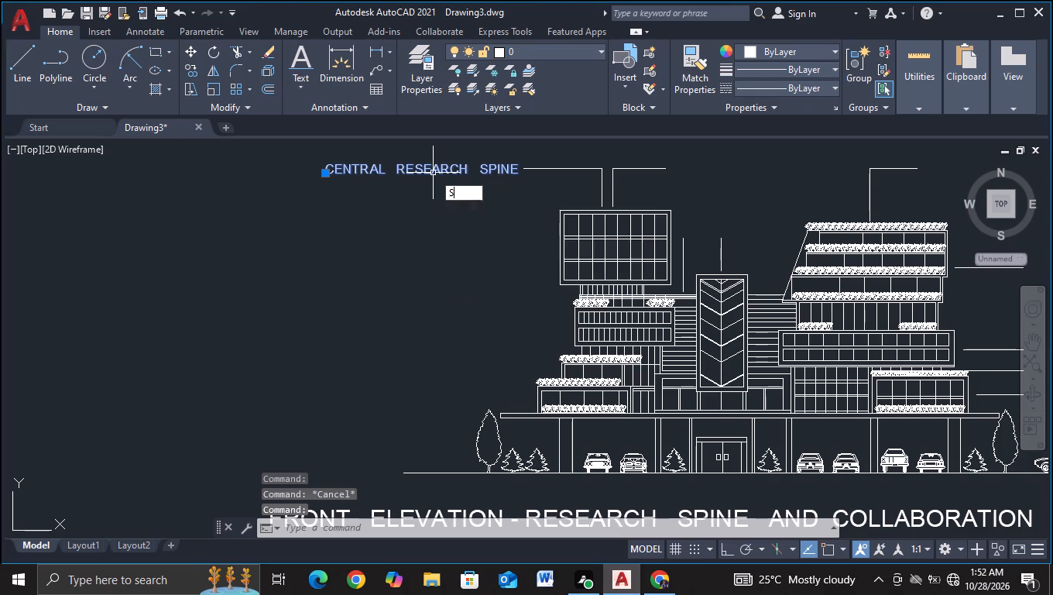
click(454, 239)
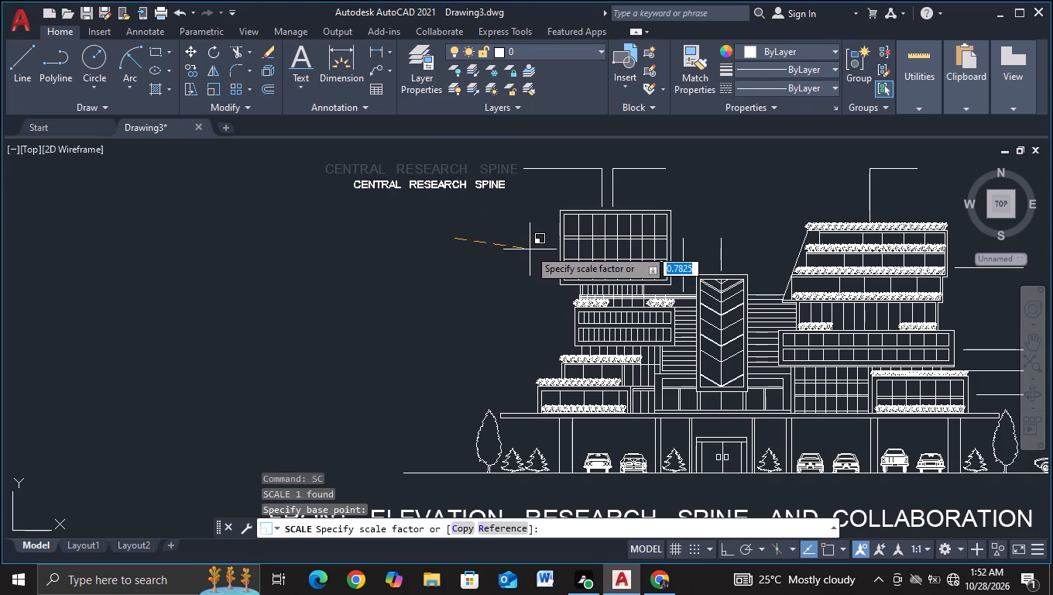
click(521, 245)
Copy the reduced "CENTRAL RESEARCH SPINE" label to the free end of the leftmost upper leader line, keeping the original just below.
click(345, 174)
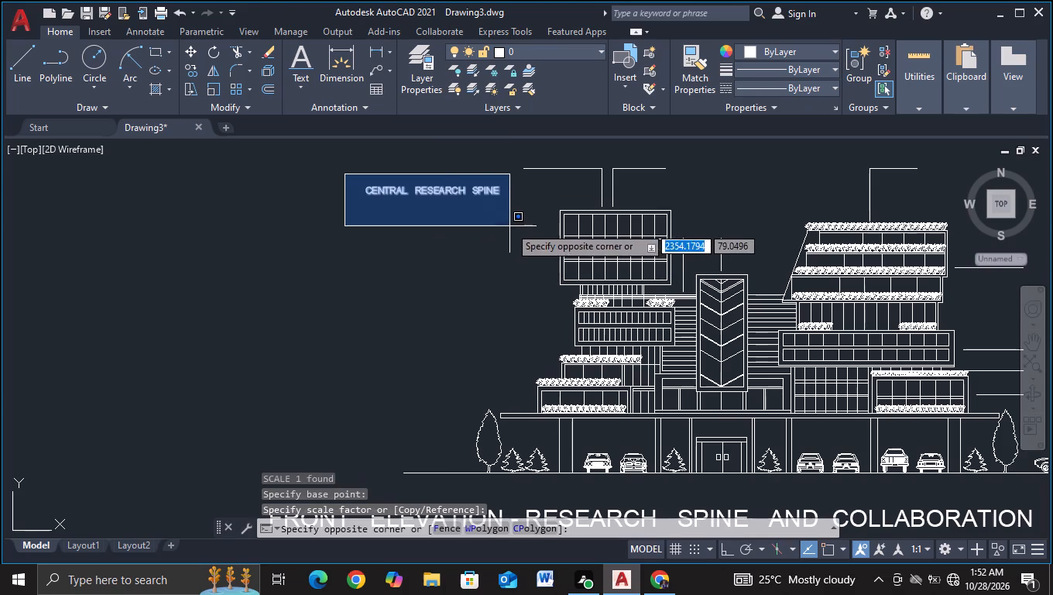
click(509, 226)
key(c)
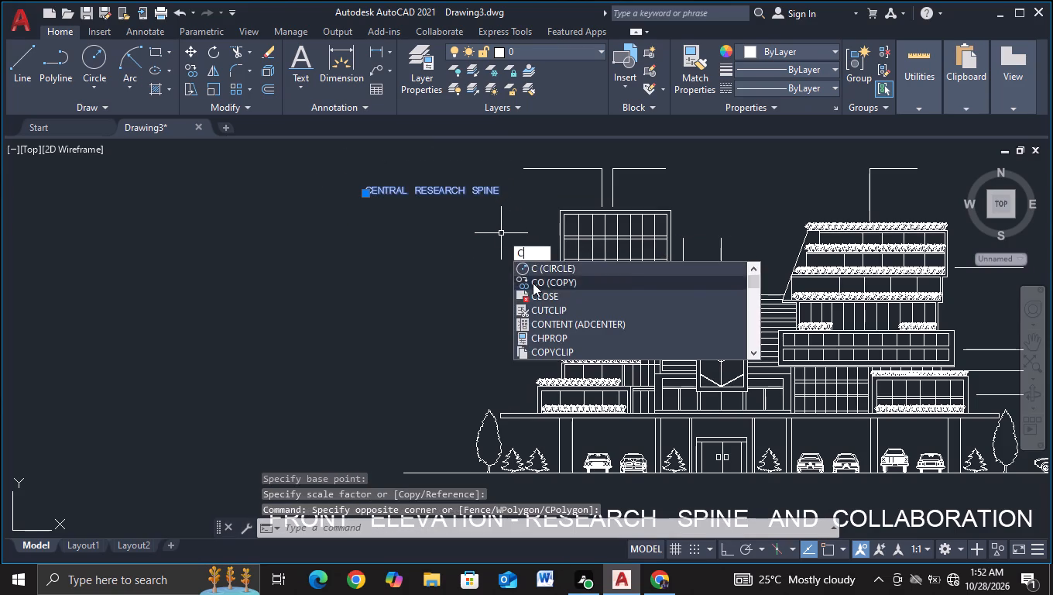
click(533, 283)
click(448, 291)
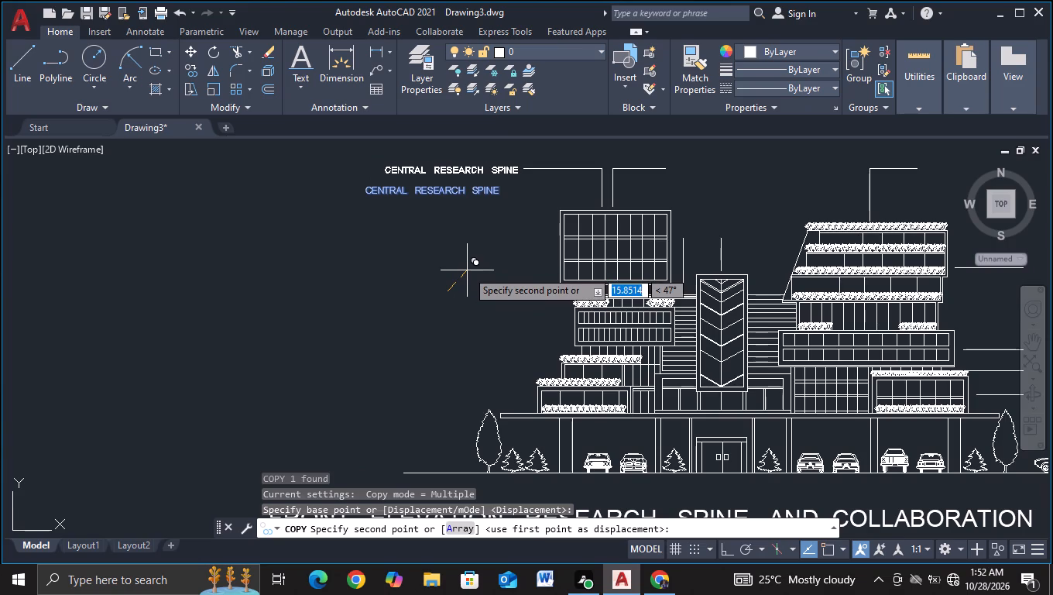
click(467, 270)
key(Escape)
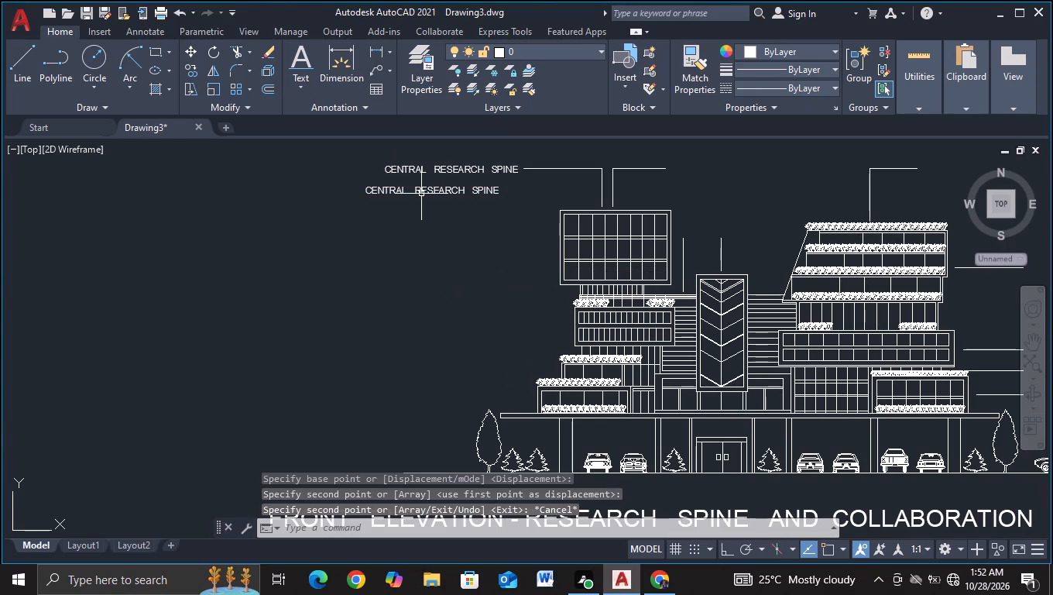
click(421, 194)
key(Escape)
With Ortho on, draw a horizontal leader about 26 units long outward from the left wing's upper planter, ending in line with the upper leader.
click(19, 68)
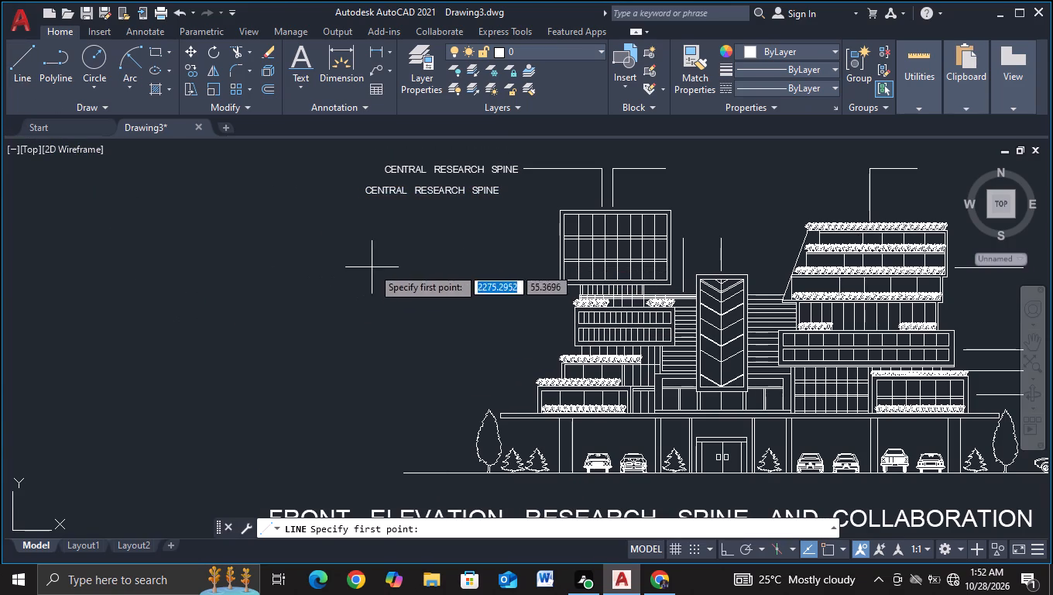
scroll(397, 283, up, 2)
scroll(424, 294, down, 1)
middle_drag(426, 306, 179, 286)
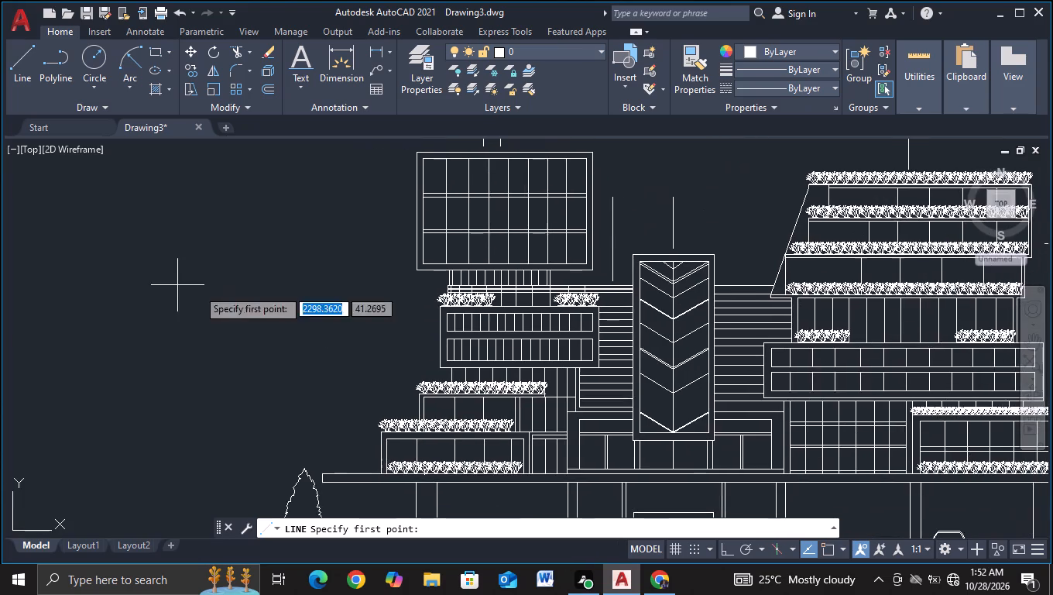
scroll(379, 309, up, 3)
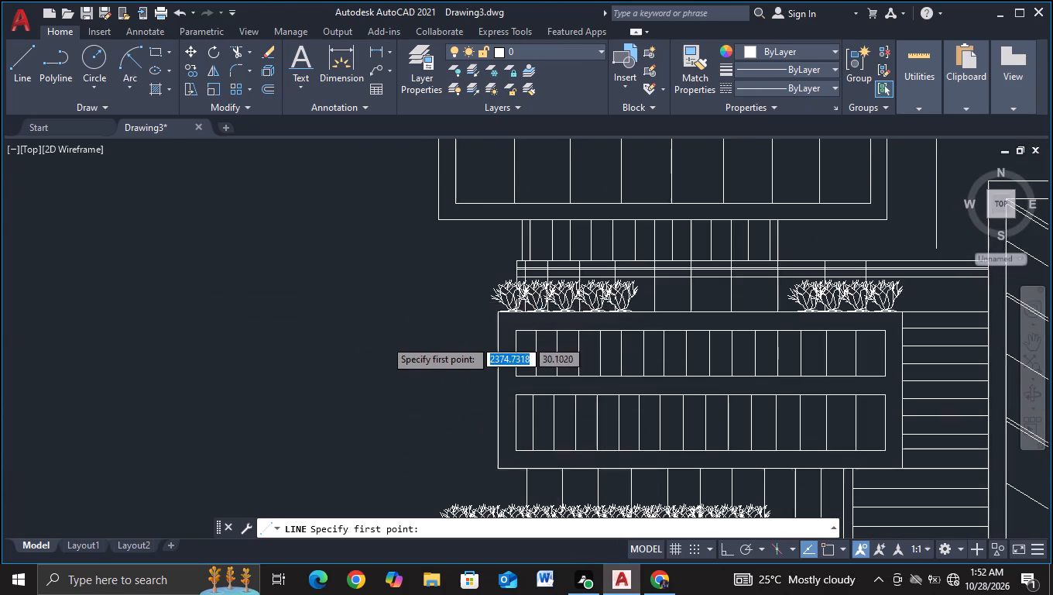
scroll(385, 339, up, 1)
middle_drag(385, 339, 245, 345)
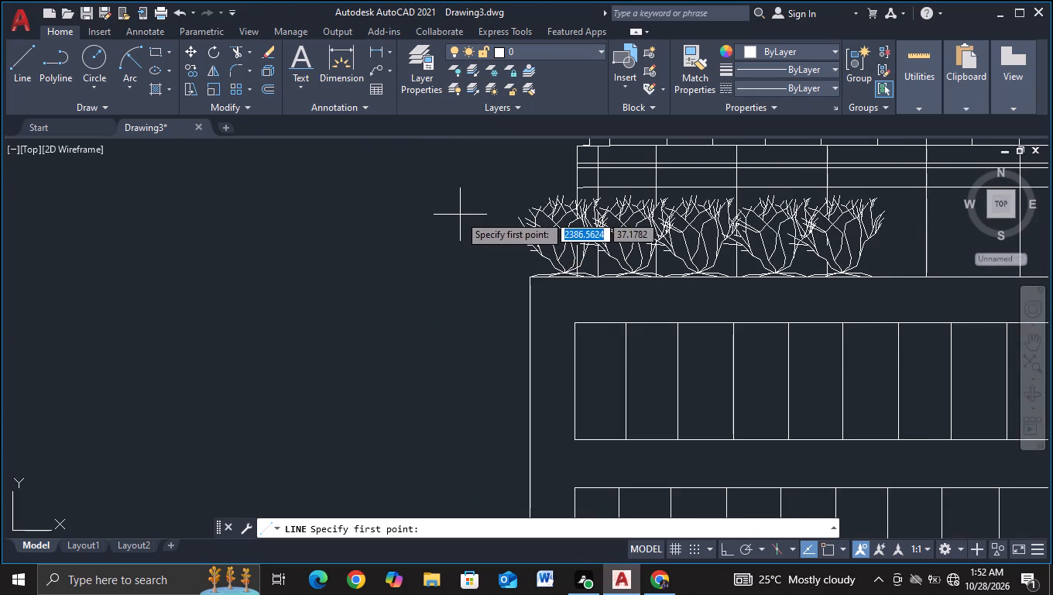
key(F8)
click(459, 213)
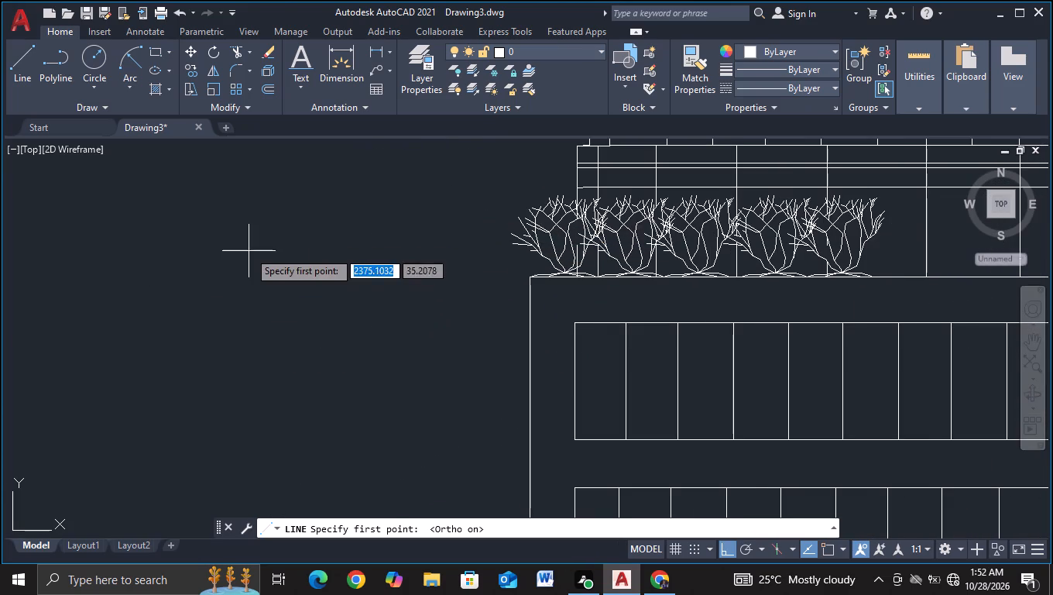
scroll(249, 251, down, 2)
click(17, 84)
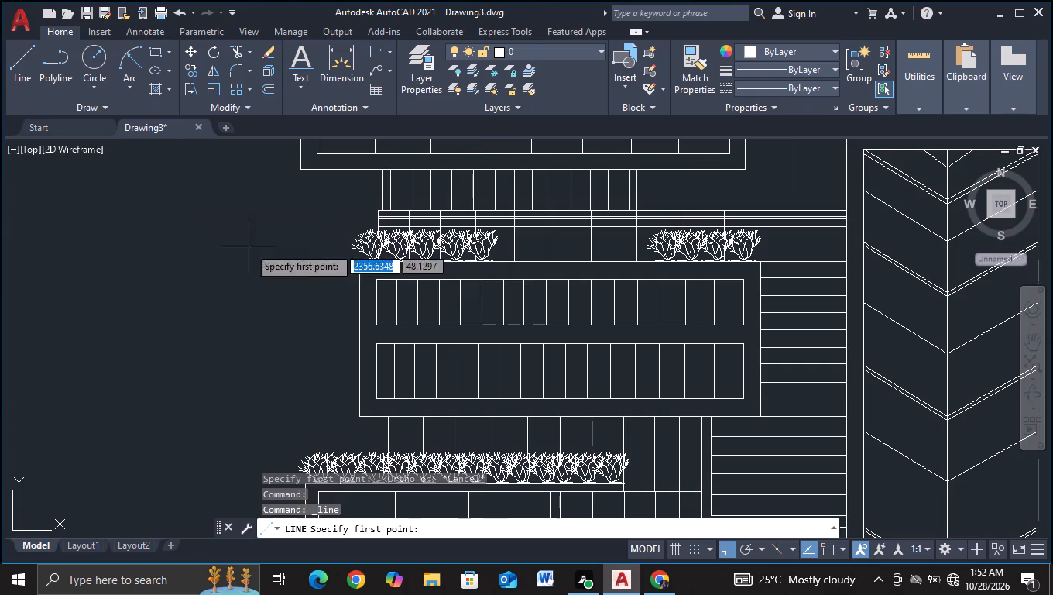
click(345, 242)
middle_drag(204, 257, 284, 372)
scroll(284, 372, down, 3)
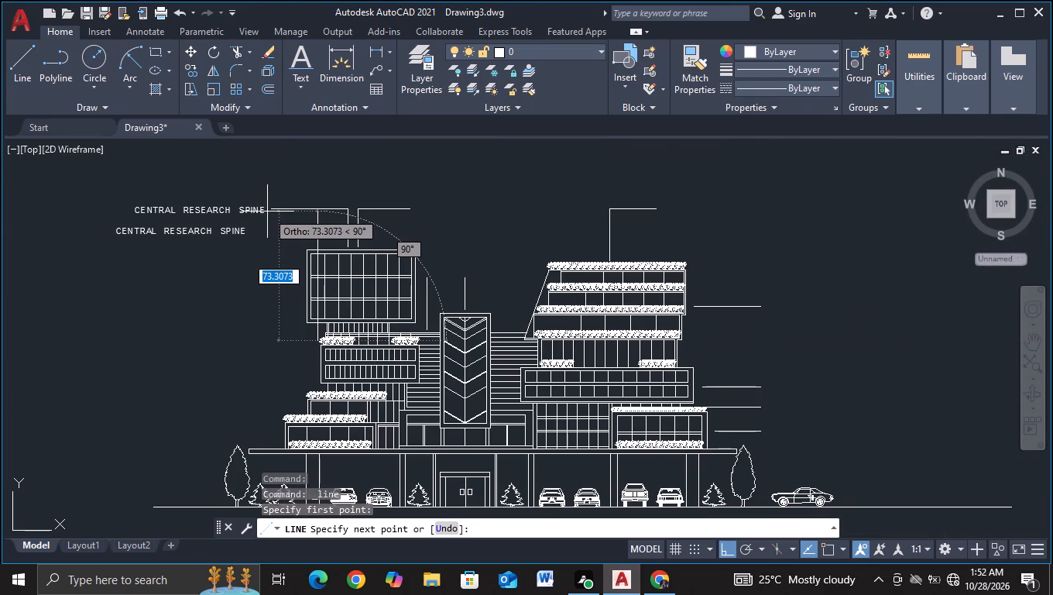
key(F3)
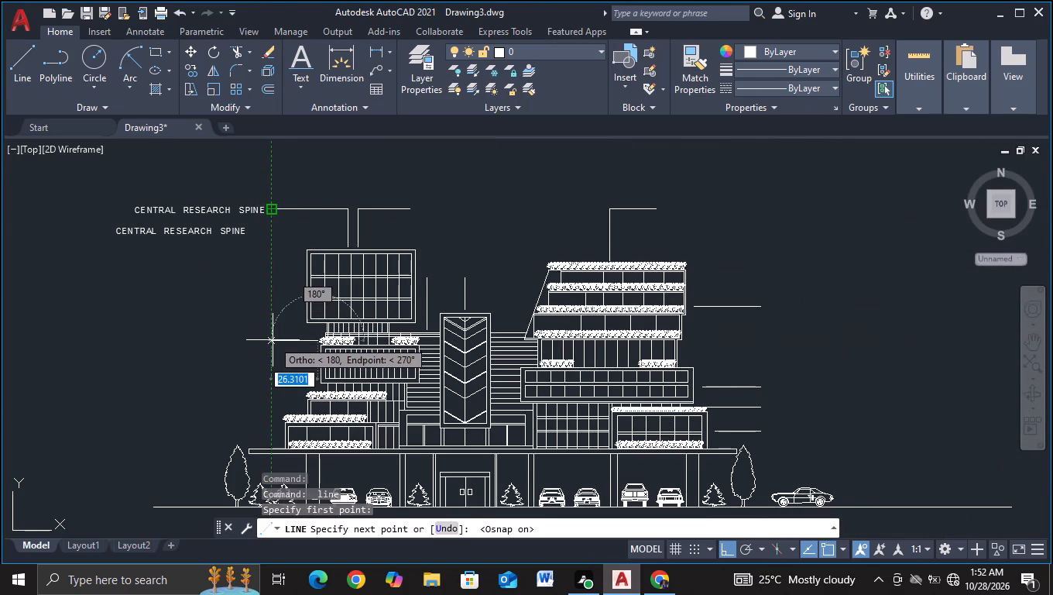
click(273, 340)
key(Escape)
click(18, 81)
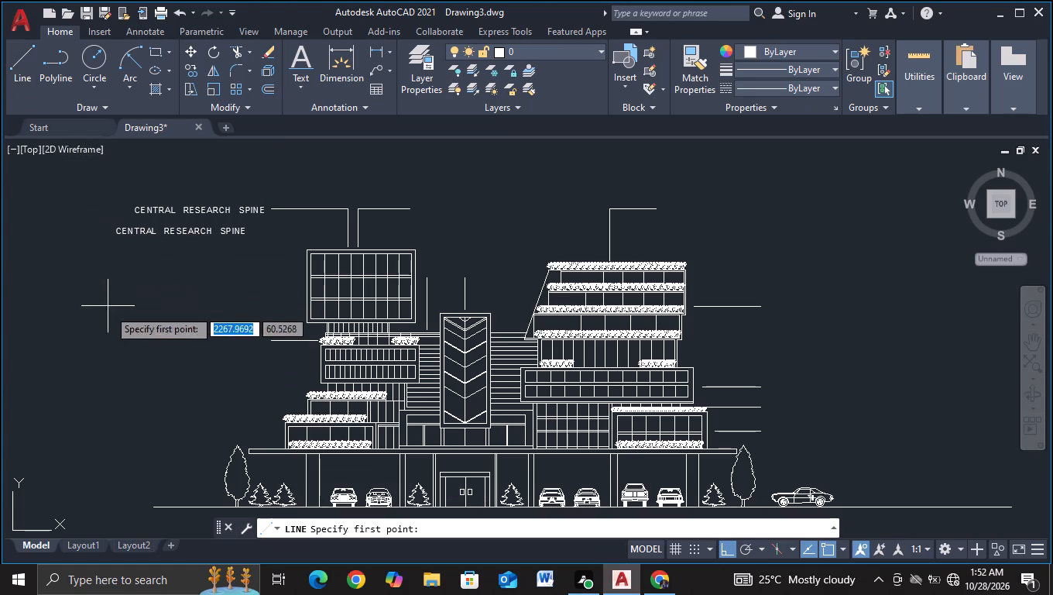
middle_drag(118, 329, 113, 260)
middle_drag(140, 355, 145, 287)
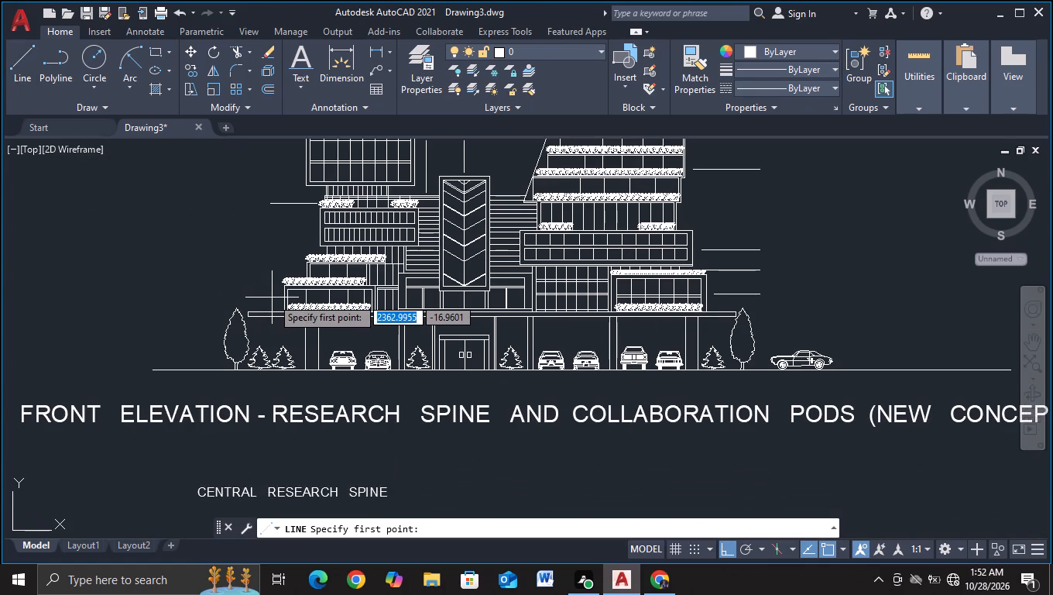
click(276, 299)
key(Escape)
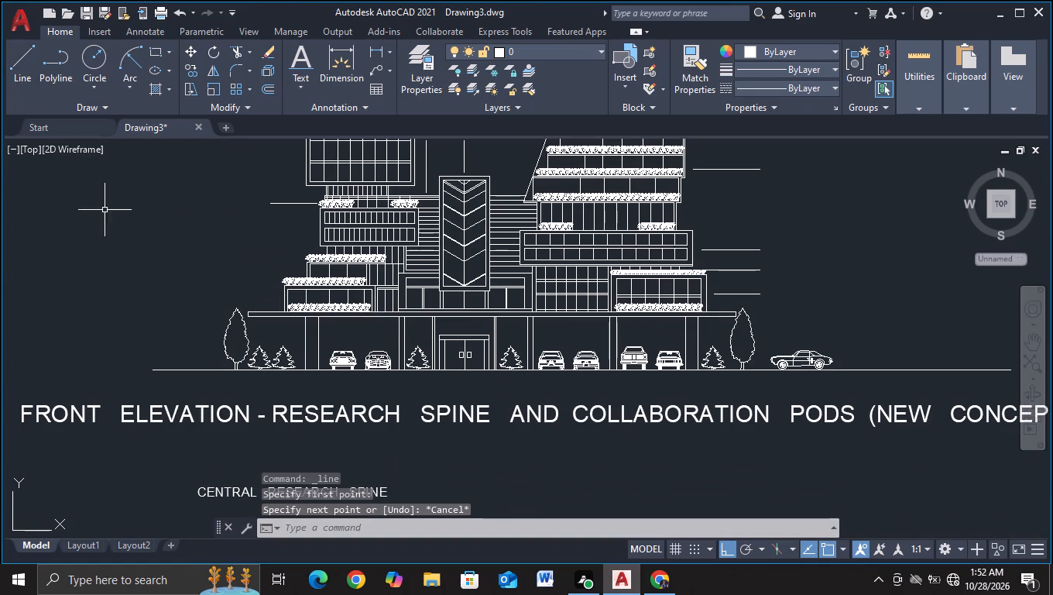
Draw a horizontal leader about 5 units long toward the left wing's lowest block, starting in line below the planter leader's free end.
click(14, 77)
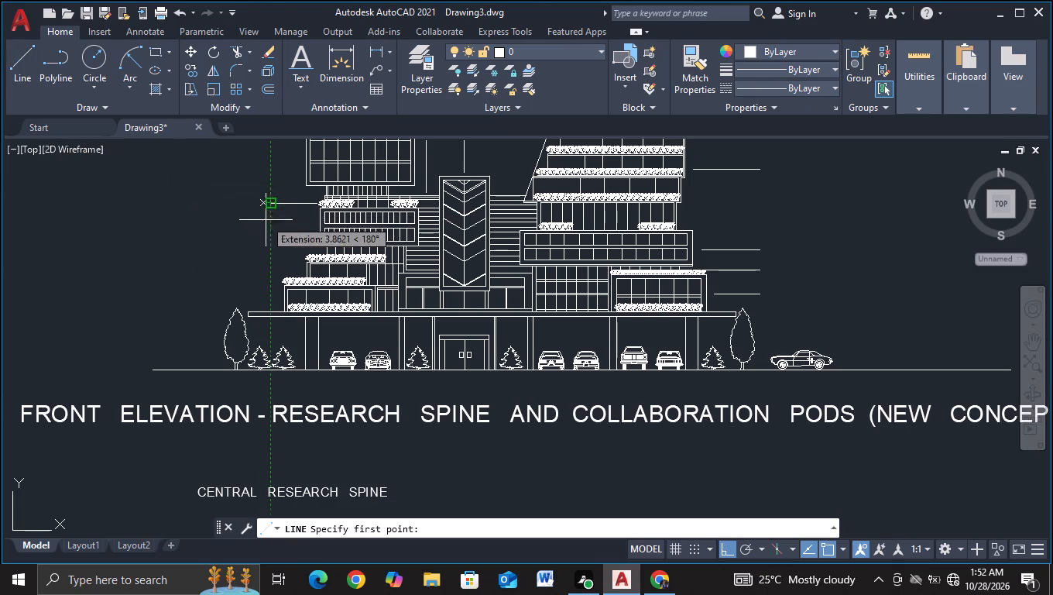
click(270, 294)
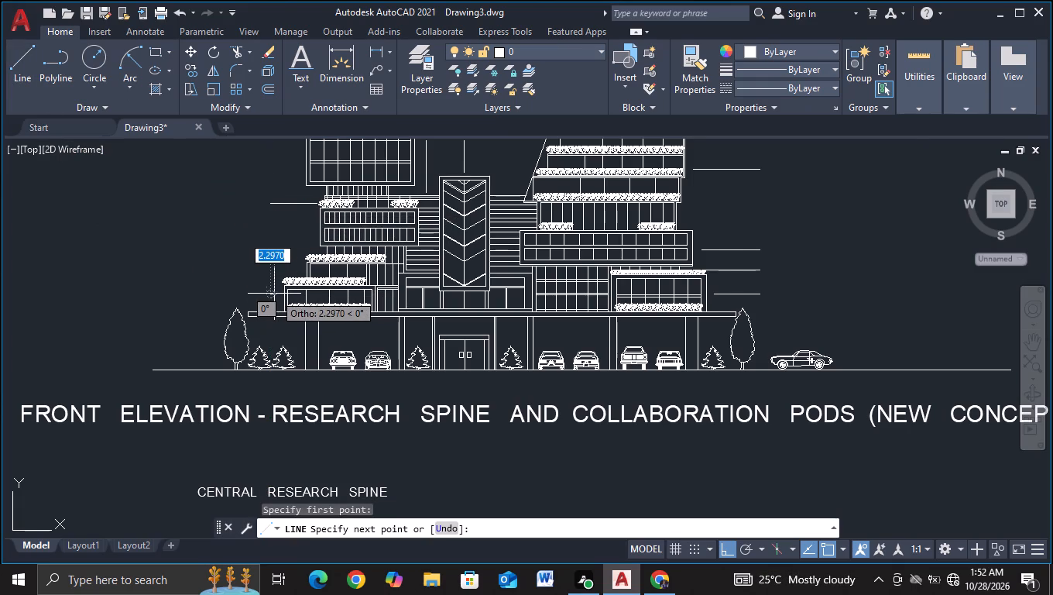
scroll(274, 294, up, 3)
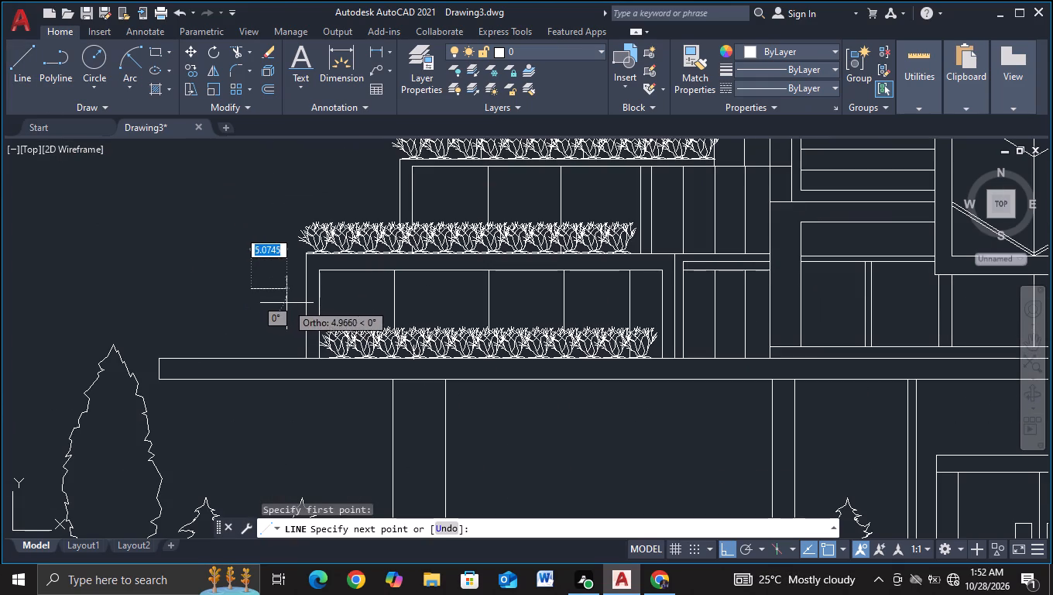
click(287, 303)
key(Escape)
Move the spare "CENTRAL RESEARCH SPINE" label to the free end of the left wing's planter leader, with Ortho off.
scroll(196, 305, down, 2)
scroll(145, 256, down, 1)
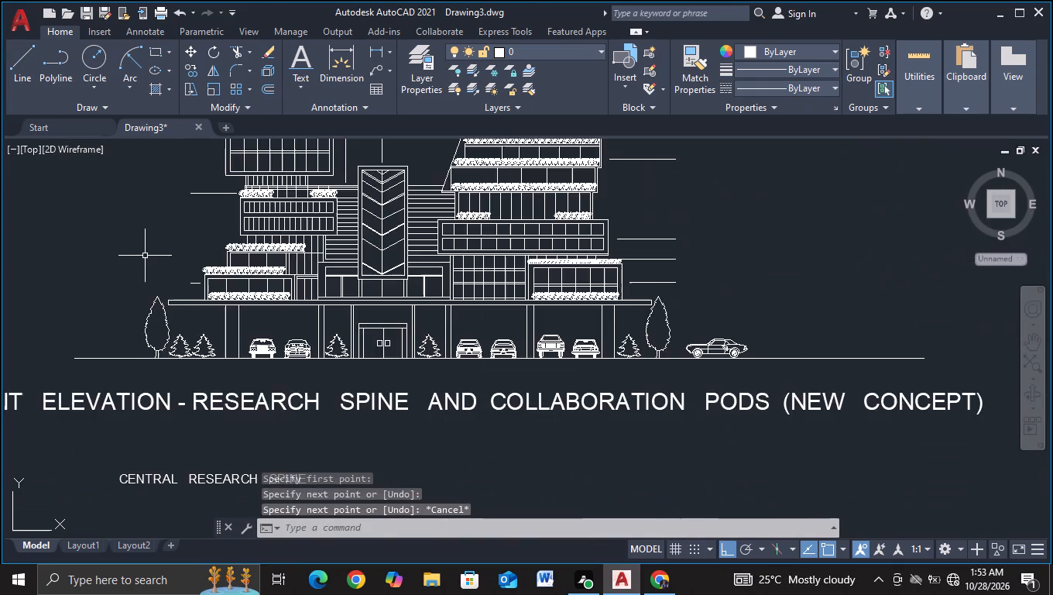
middle_drag(145, 256, 286, 267)
scroll(280, 268, down, 1)
middle_drag(280, 268, 280, 286)
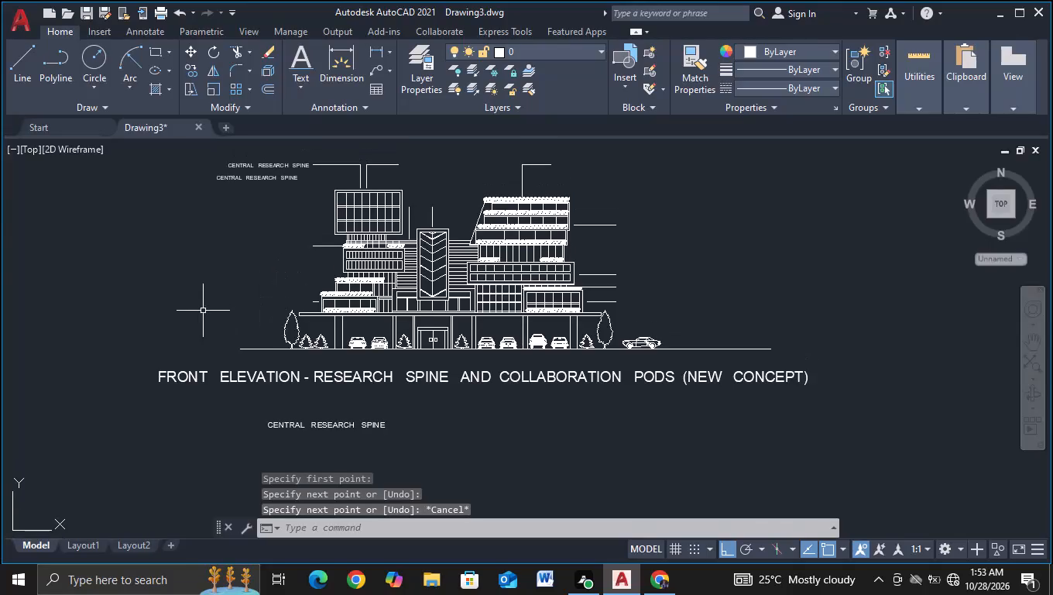
click(240, 176)
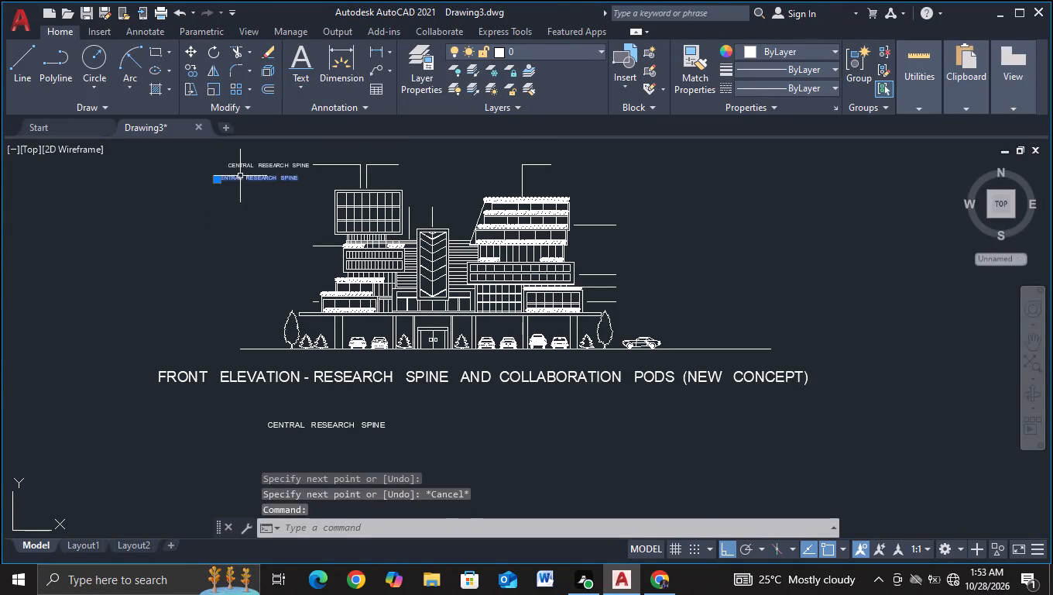
key(n)
key(BackSpace)
key(BackSpace)
key(BackSpace)
key(m)
click(259, 209)
click(202, 229)
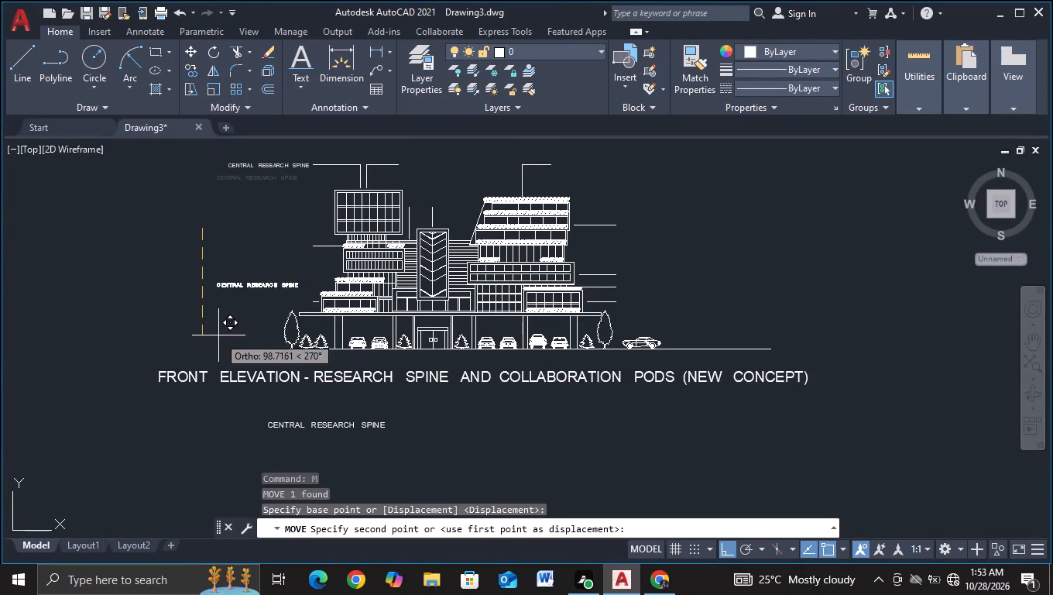
scroll(217, 300, up, 2)
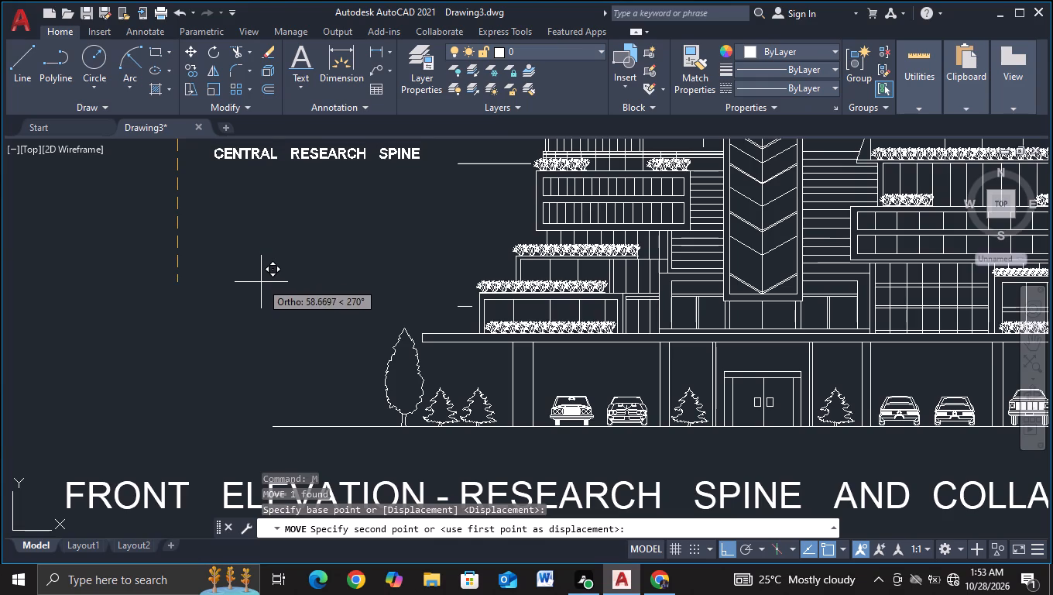
key(F8)
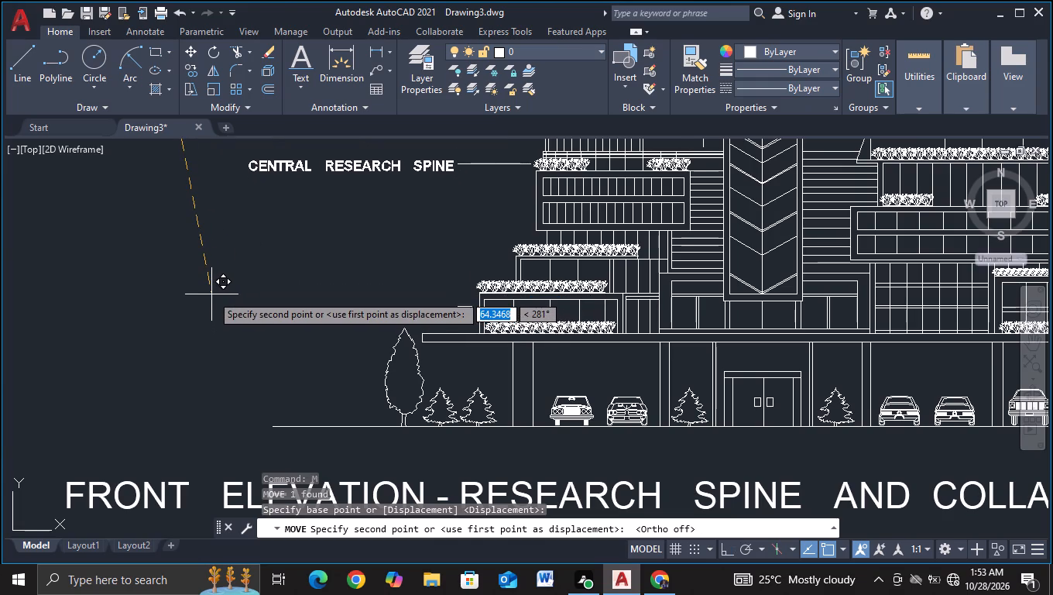
click(211, 294)
Copy the left planter leader's label to the second upper leader, the central tower's leader and the right wing's upper leader.
scroll(213, 294, down, 2)
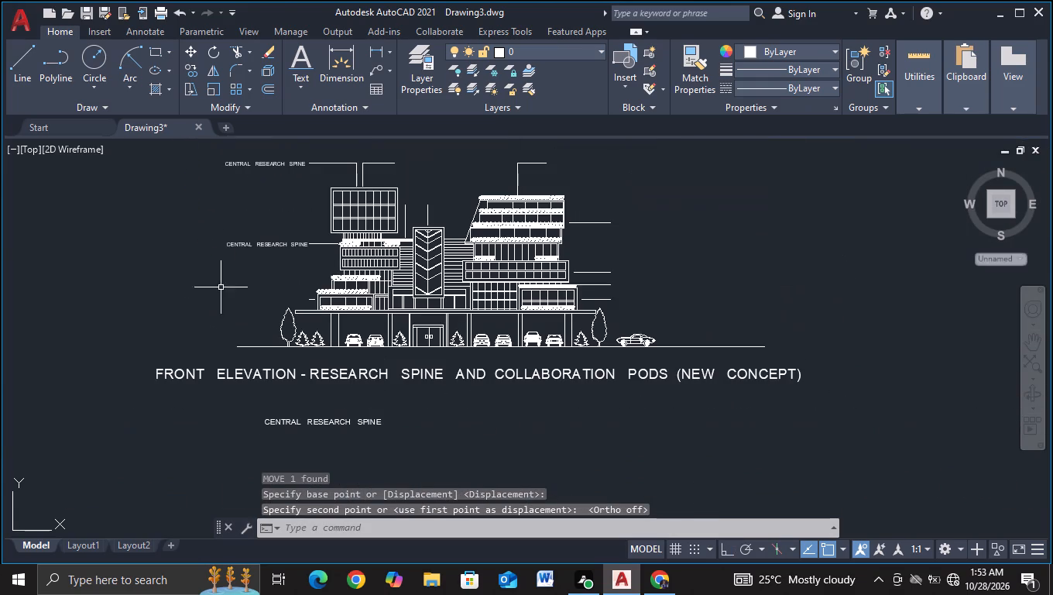
click(238, 246)
key(c)
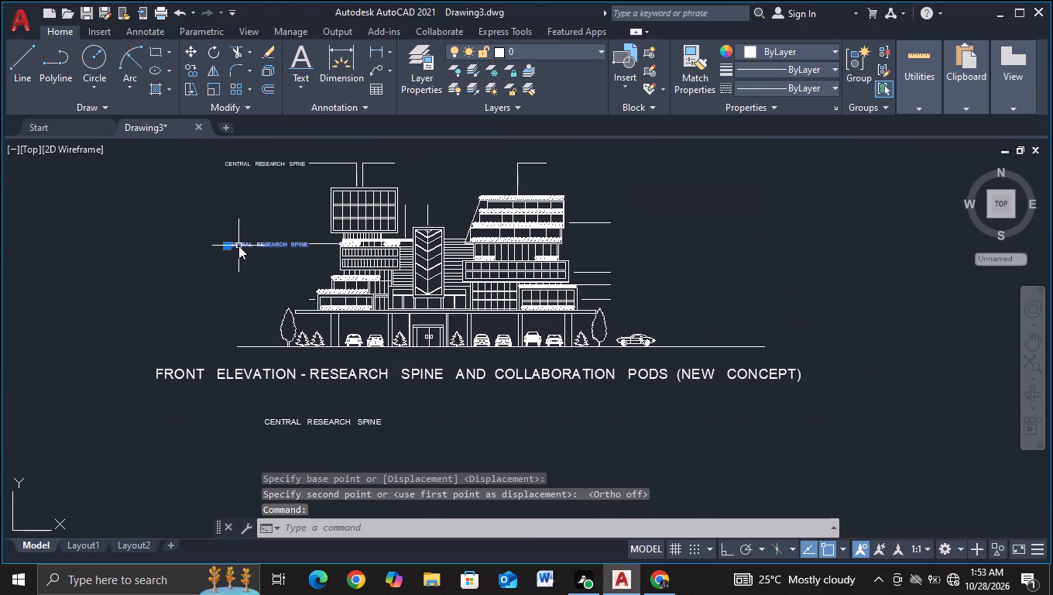
click(309, 293)
click(263, 267)
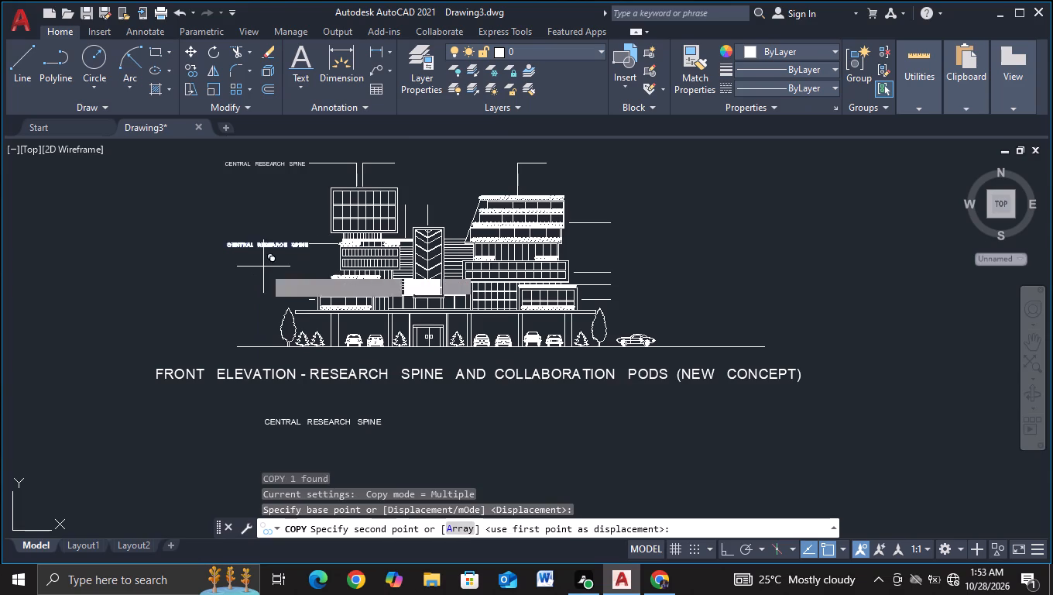
scroll(444, 180, up, 1)
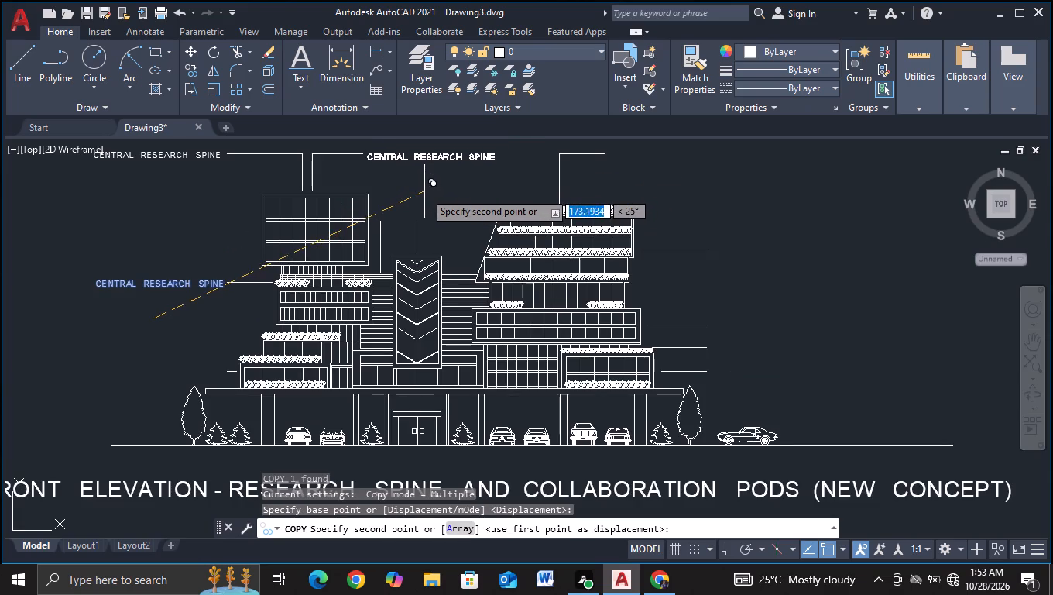
click(424, 188)
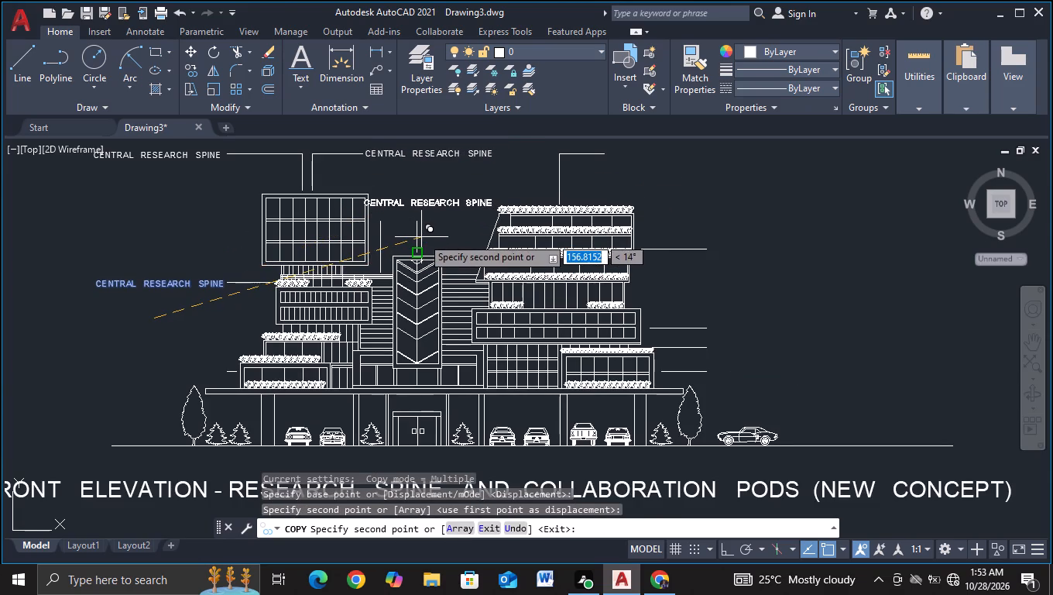
click(424, 239)
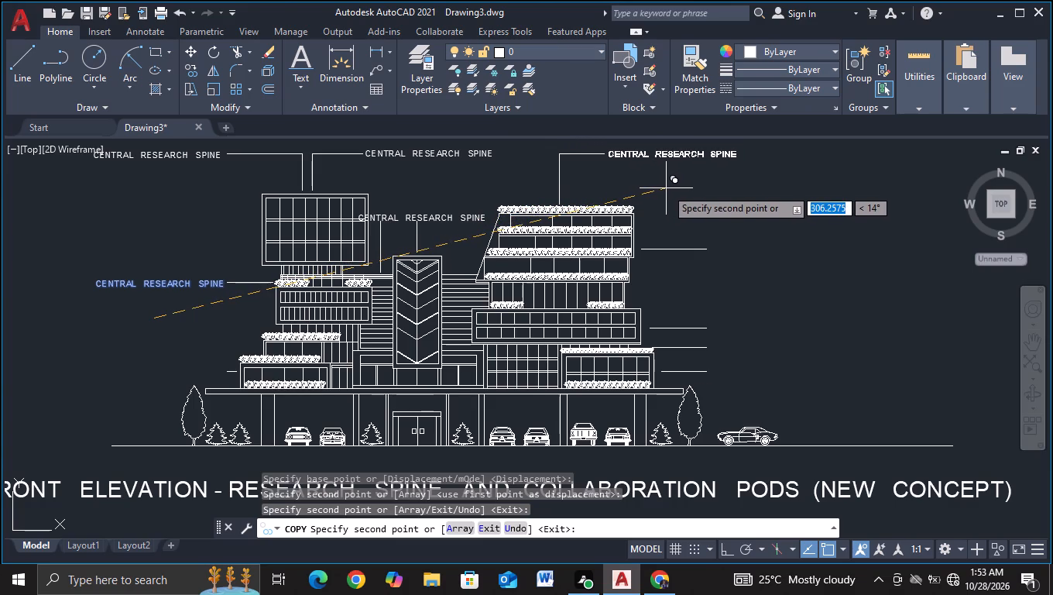
key(F3)
click(666, 188)
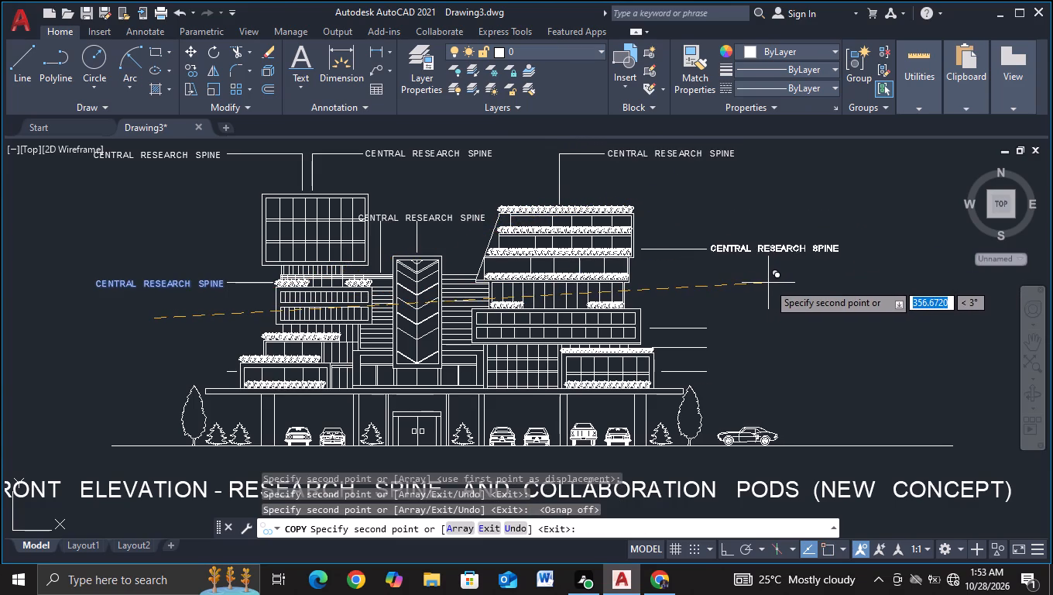
Copy the "CENTRAL RESEARCH SPINE" label to the free ends of the right wing's four horizontal side leaders.
click(768, 283)
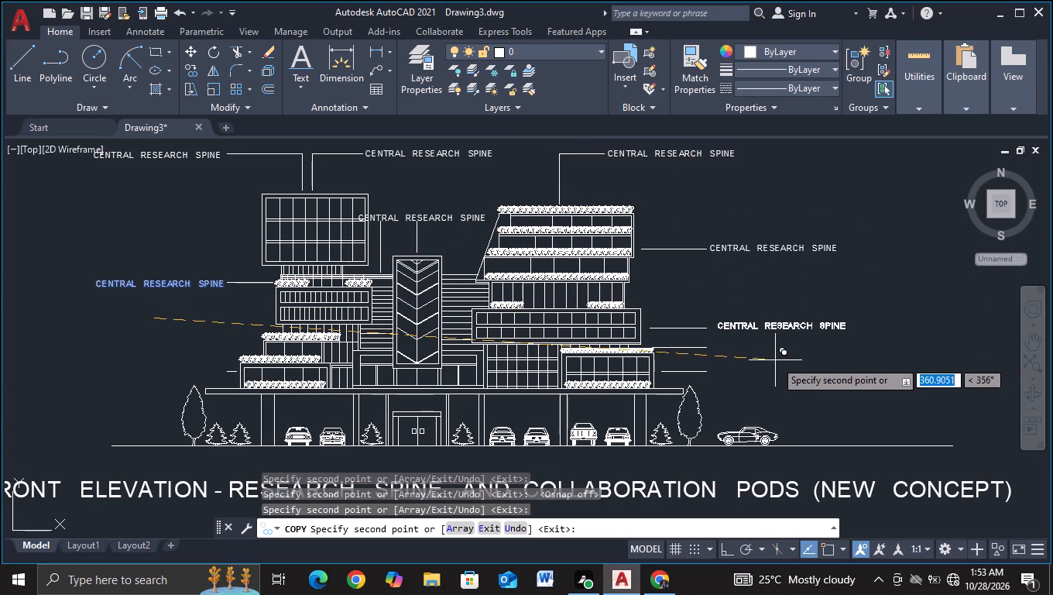
click(767, 363)
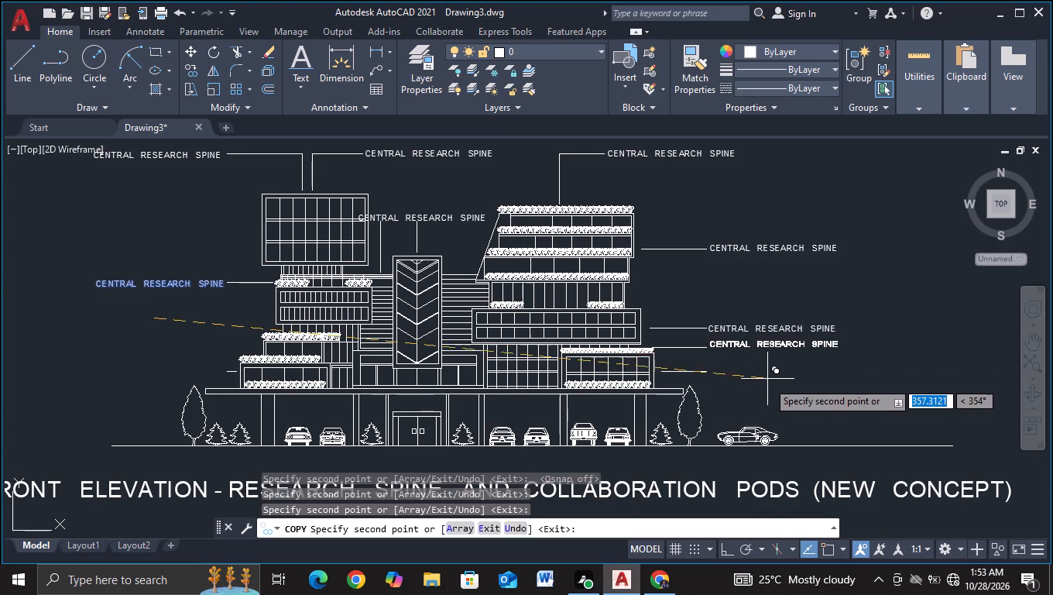
click(767, 383)
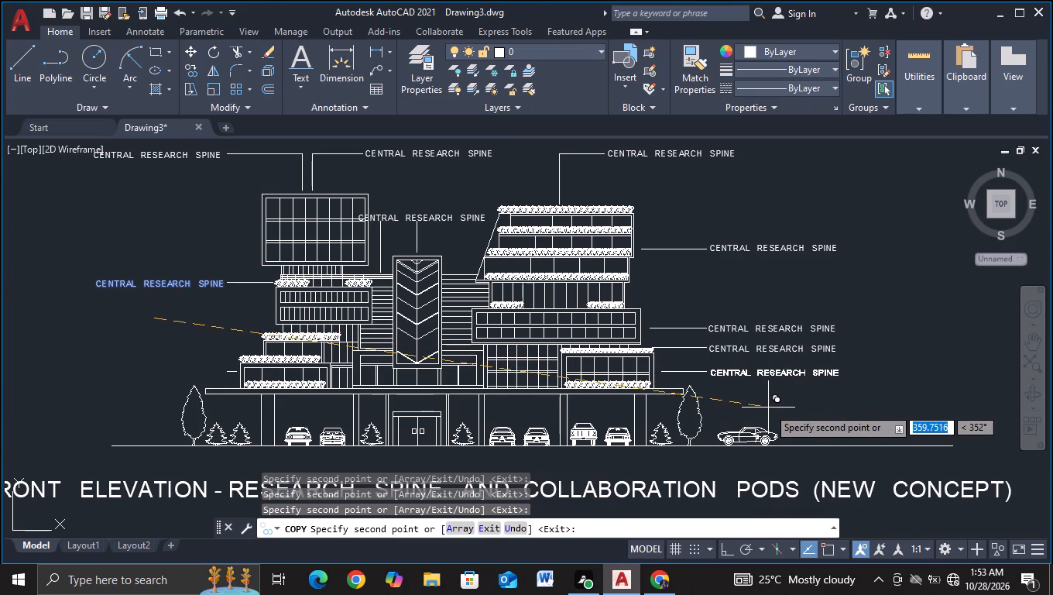
click(767, 406)
key(Escape)
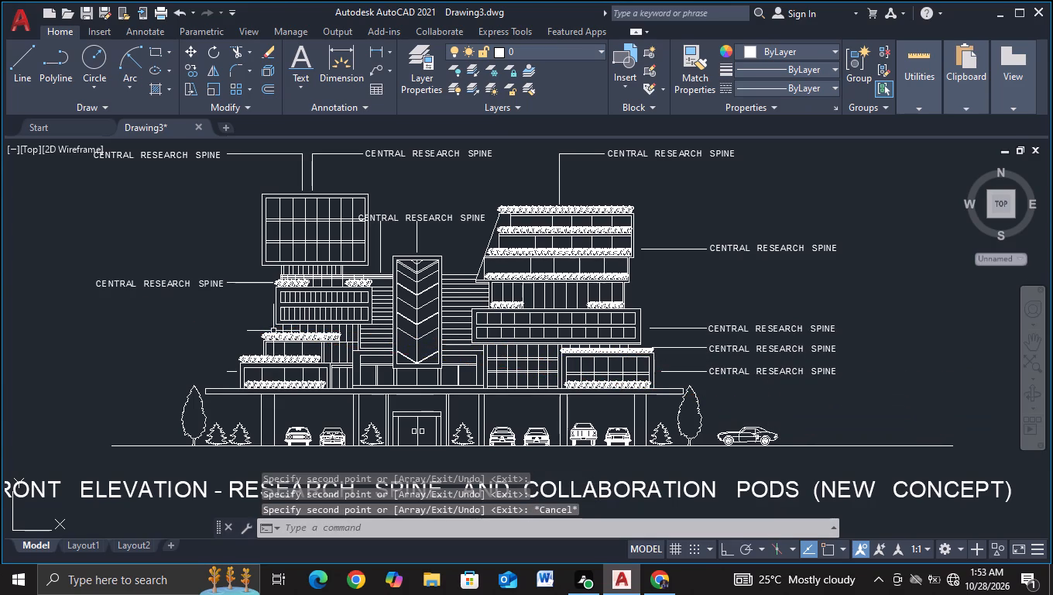
Replace the label text on the left wing's planter leader with "STEPPED GREEN TERRACES (PODS)".
middle_drag(191, 335, 307, 340)
scroll(307, 340, up, 1)
click(262, 263)
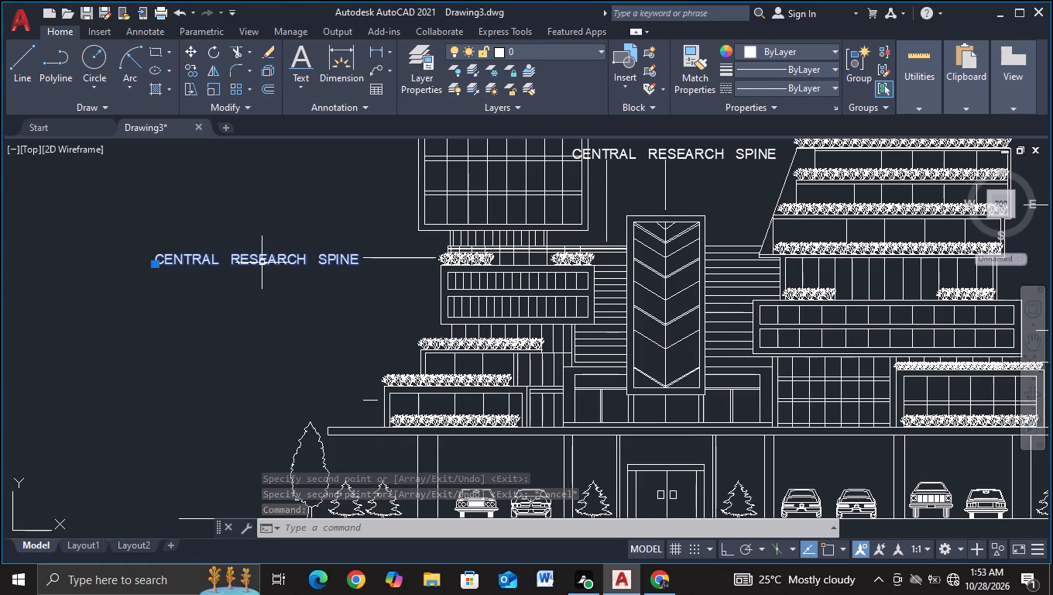
scroll(262, 263, up, 1)
right_click(262, 263)
click(310, 199)
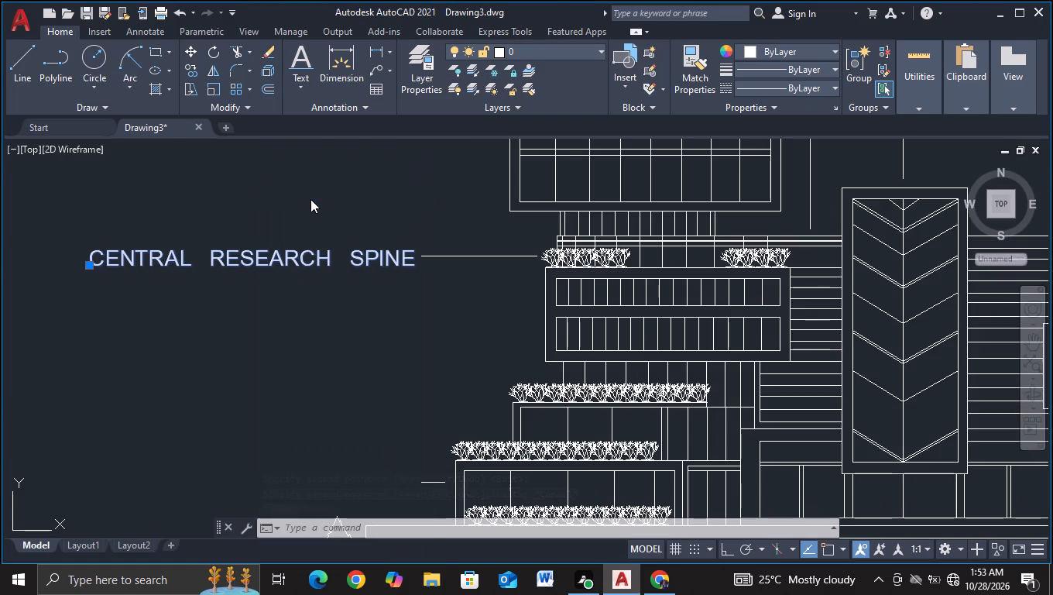
key(BackSpace)
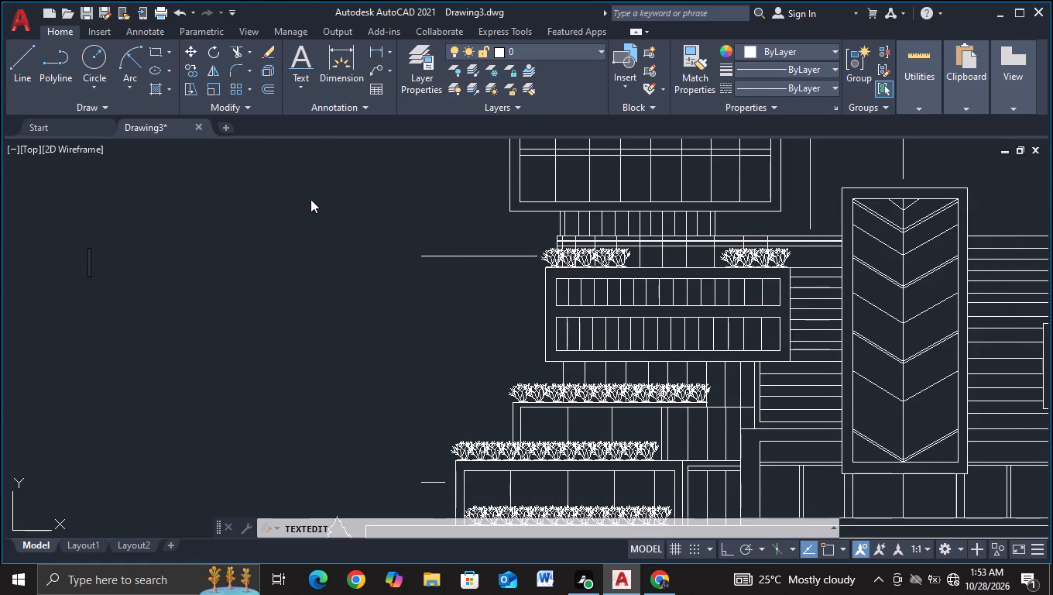
key(s)
key(t)
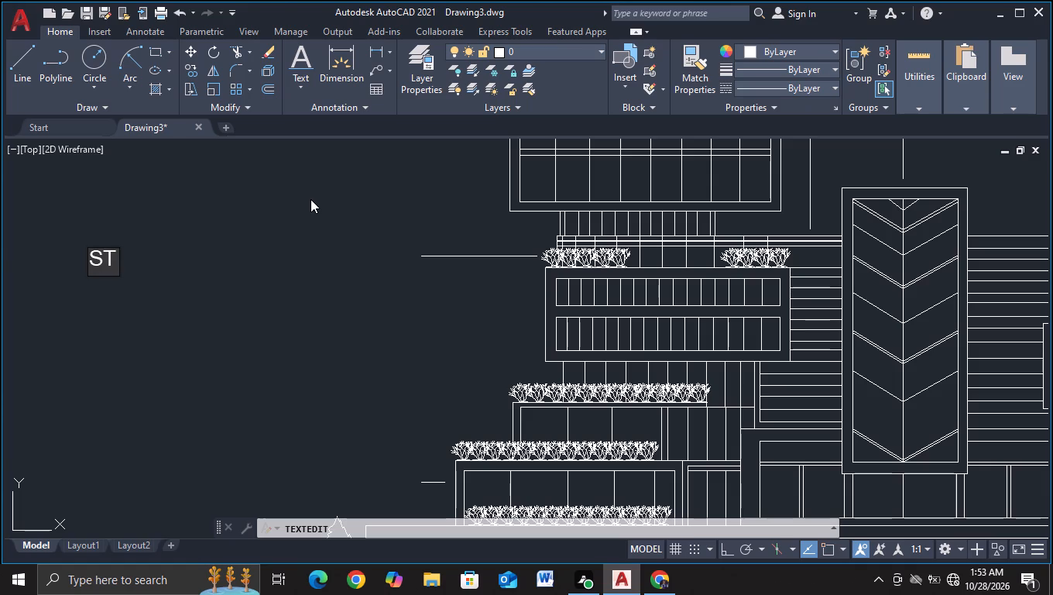
key(e)
text(PPW)
key(BackSpace)
text(ED)
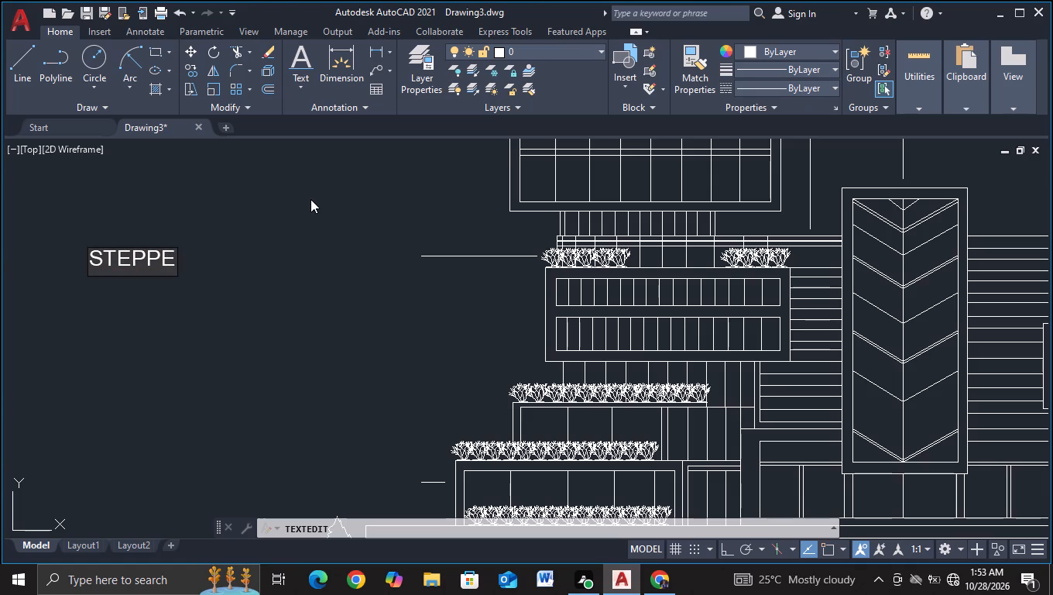
key(space)
key(space)
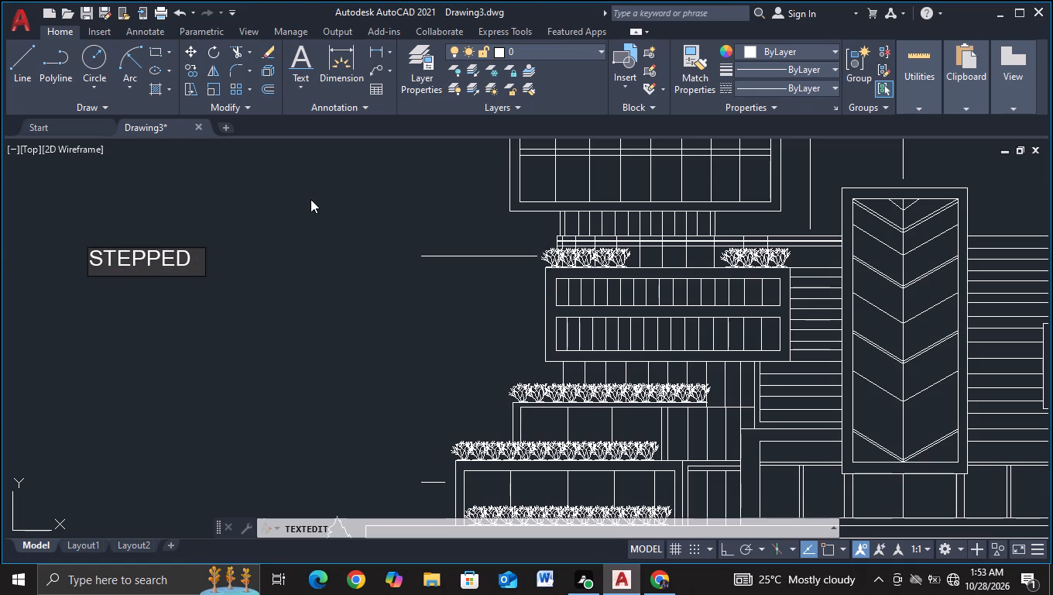
text(GREEN)
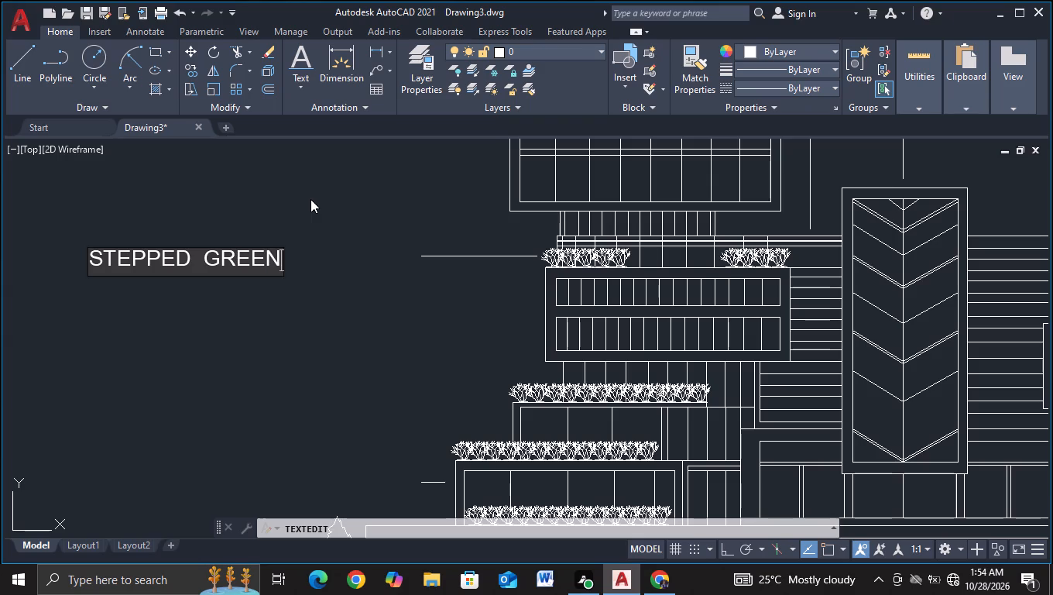
key(space)
key(space)
text(TE)
text(RR)
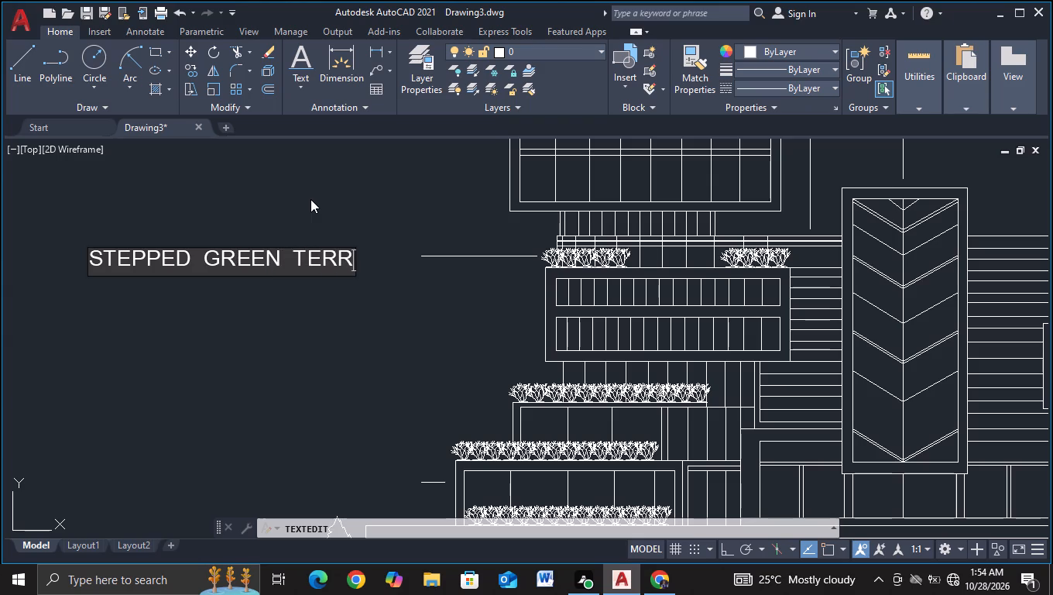
text(ACES)
key(space)
key(space)
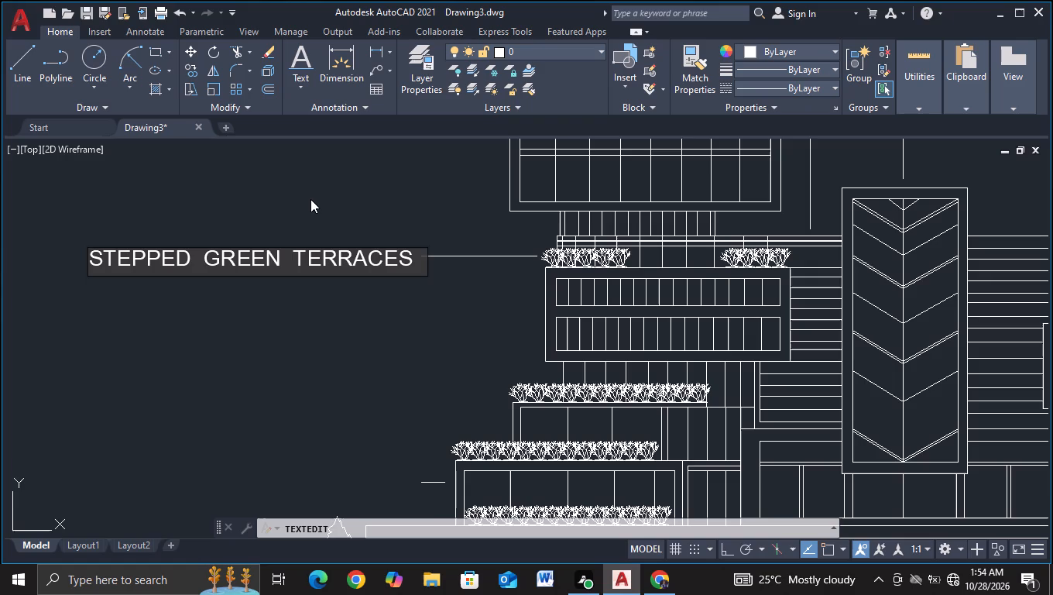
key(shift+parenleft)
text(PODS)
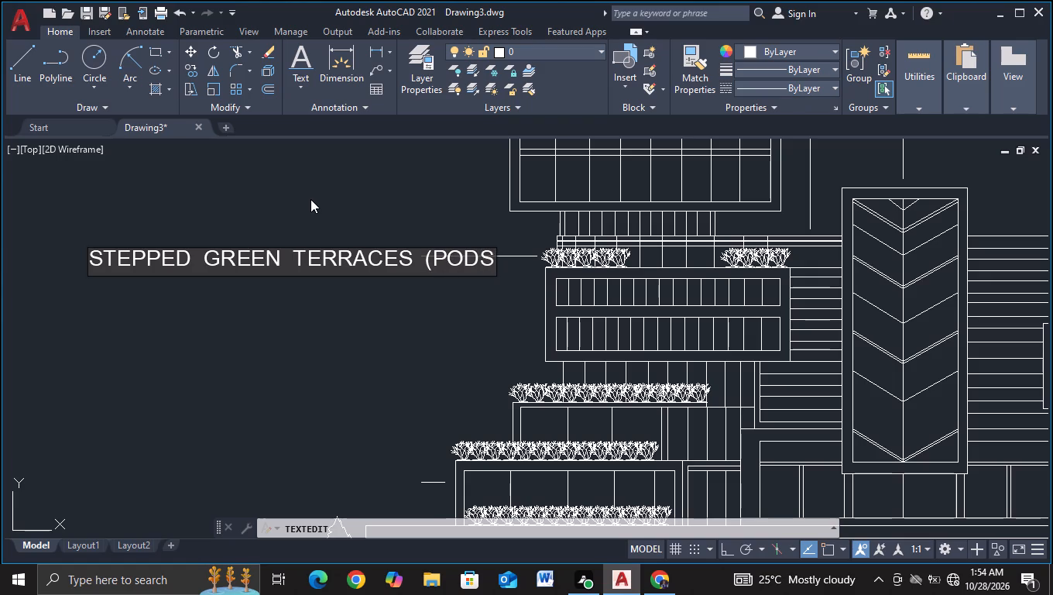
key(shift+parenright)
click(341, 333)
Replace the text of the second upper leader's label, above the left wing, with "MODULAR PODS (A . B".
scroll(341, 333, down, 2)
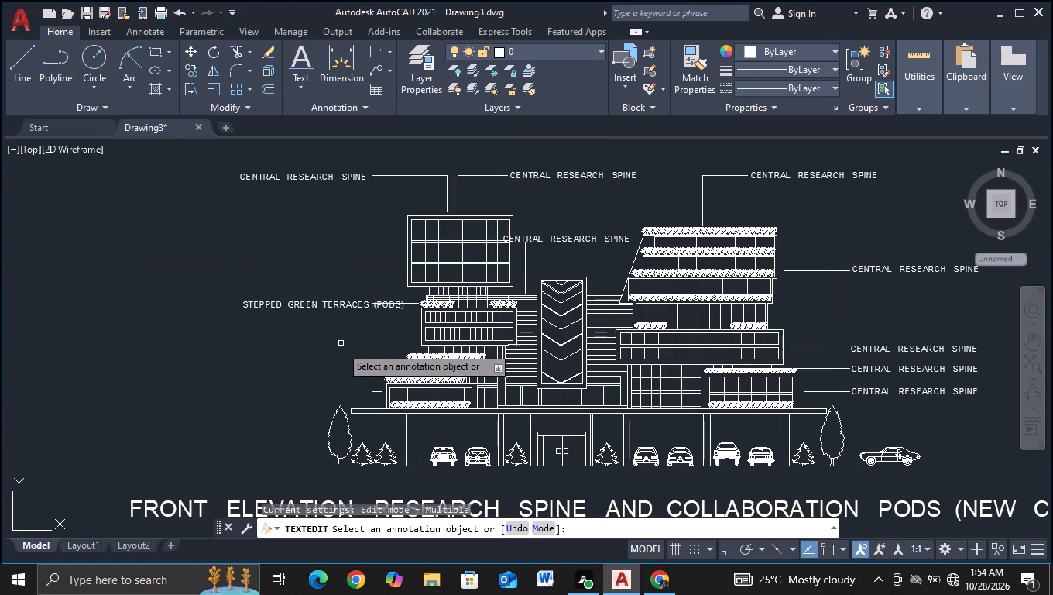
middle_drag(341, 357, 355, 294)
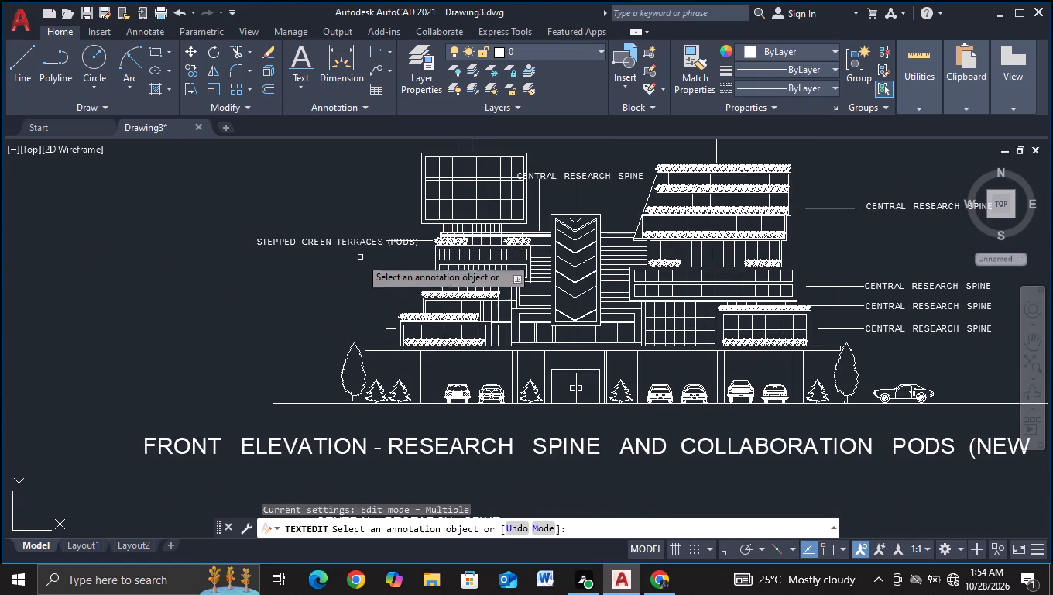
middle_drag(372, 273, 249, 356)
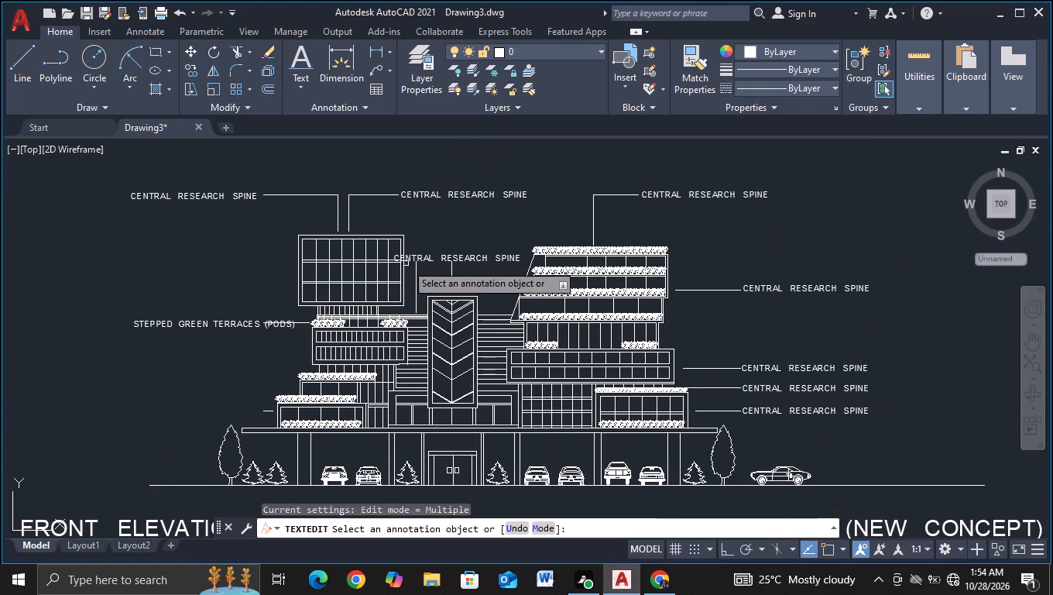
click(440, 198)
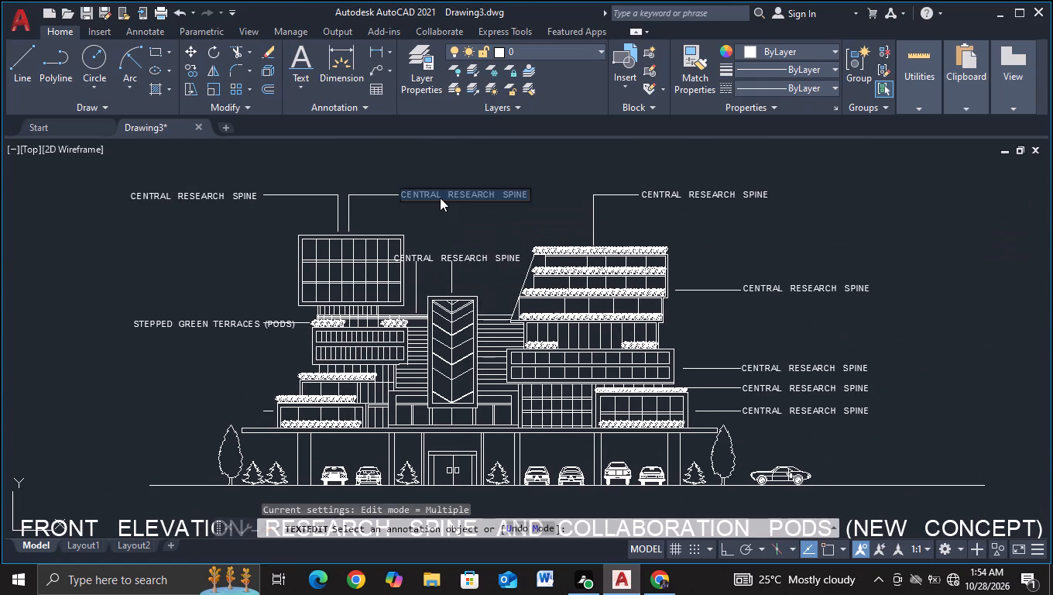
key(BackSpace)
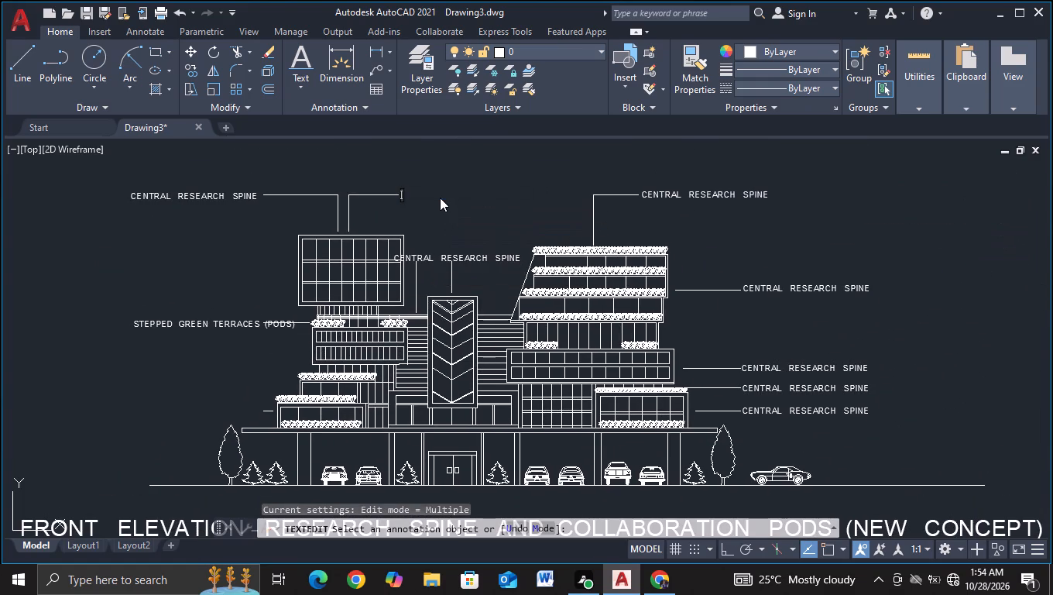
text(MODUK)
key(BackSpace)
text(LAR)
key(space)
key(space)
key(space)
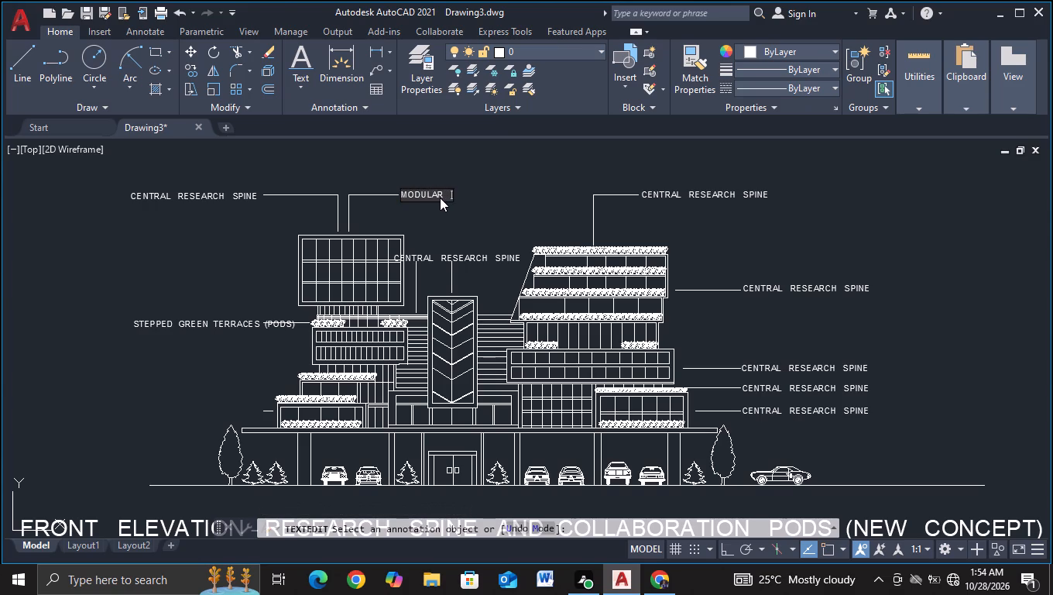
text(PODS)
key(space)
key(space)
text((A)
key(period)
key(BackSpace)
key(space)
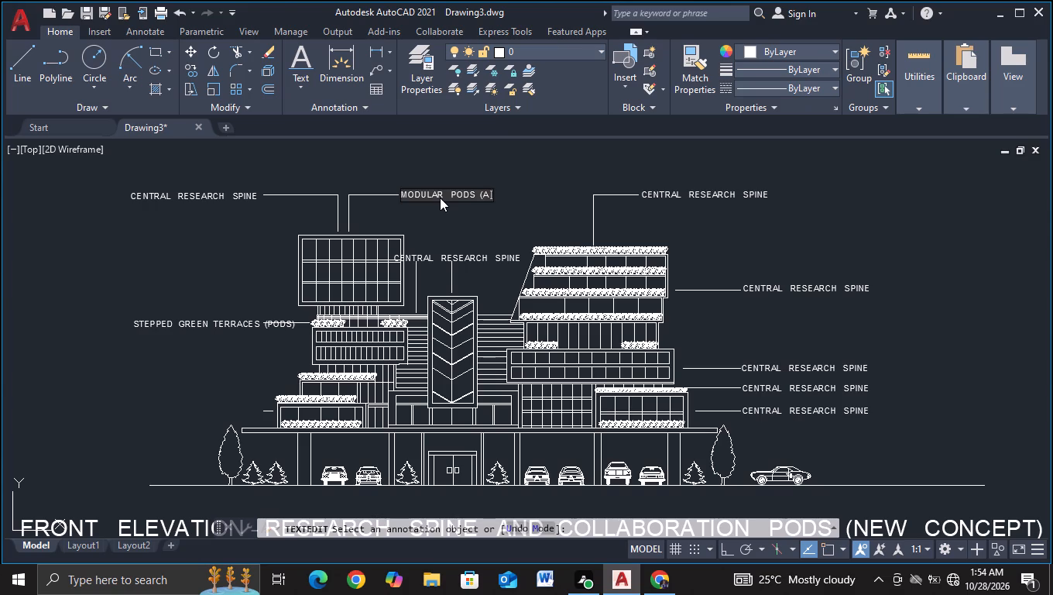
key(period)
key(space)
text(B)
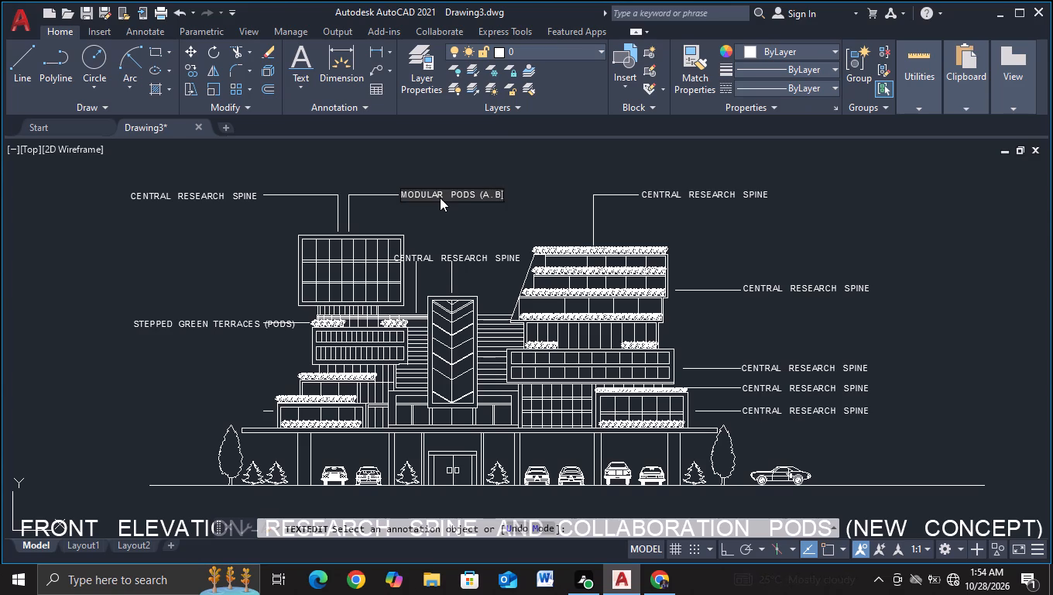
key(space)
Correct and complete the second upper leader's label above the left wing so it reads "MODULAR PODS (A , B , ATRIUM)".
scroll(440, 198, up, 3)
middle_drag(520, 254, 511, 262)
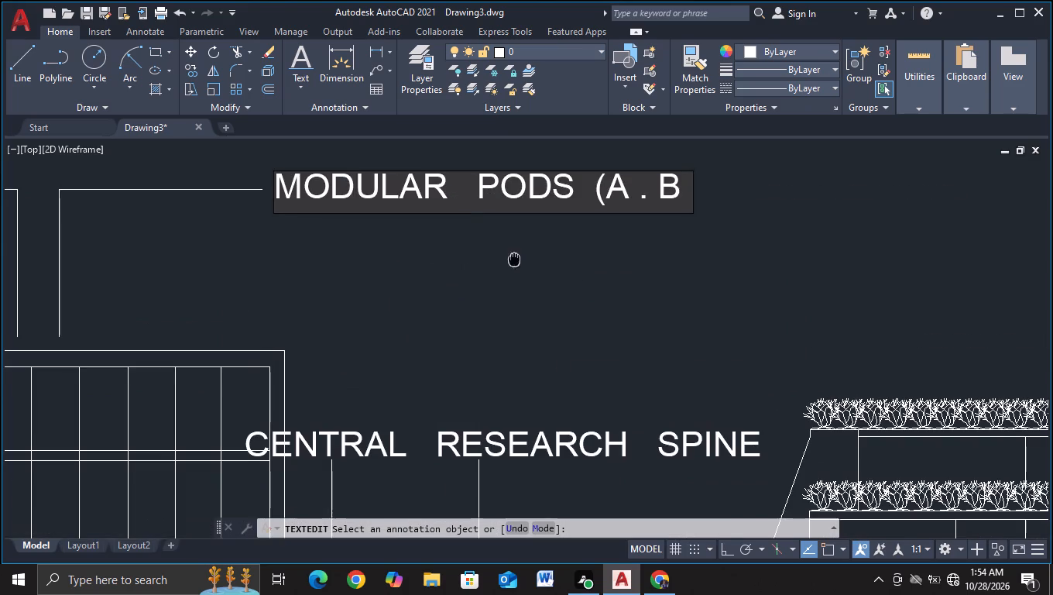
middle_drag(511, 262, 455, 285)
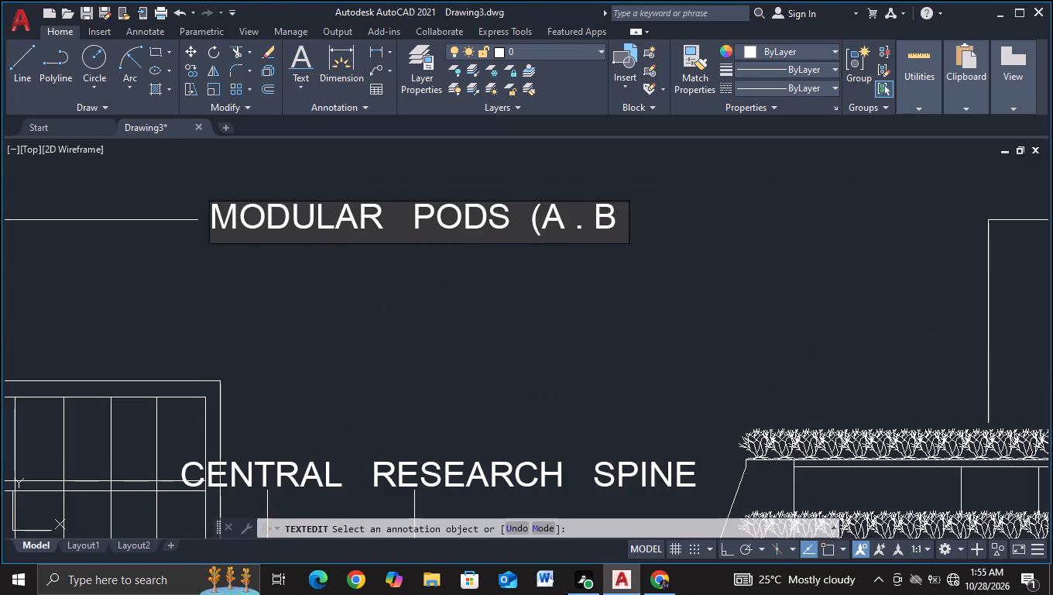
key(BackSpace)
key(BackSpace)
key(BackSpace)
key(BackSpace)
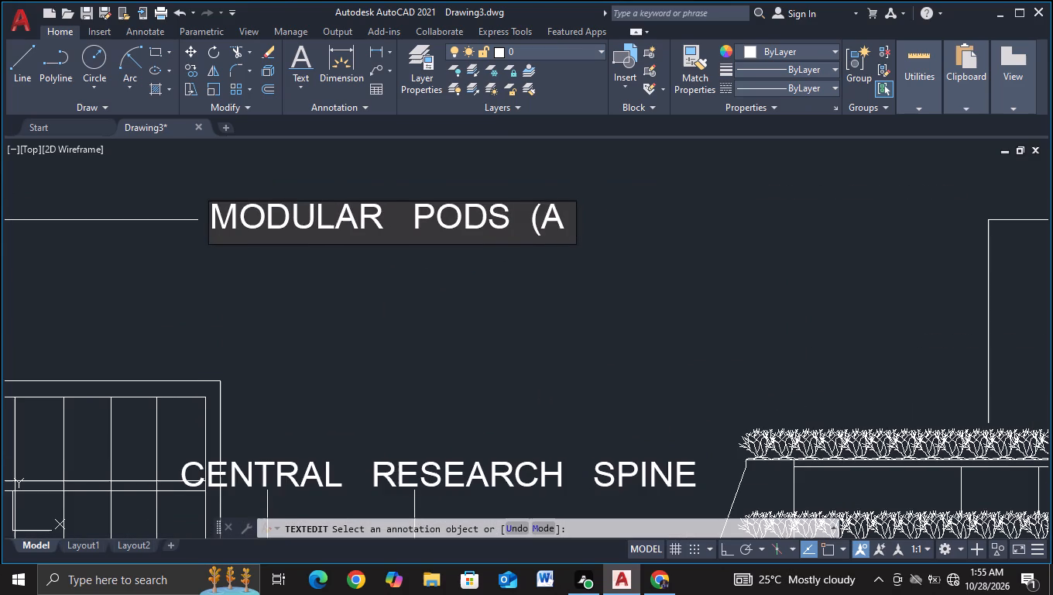
key(comma)
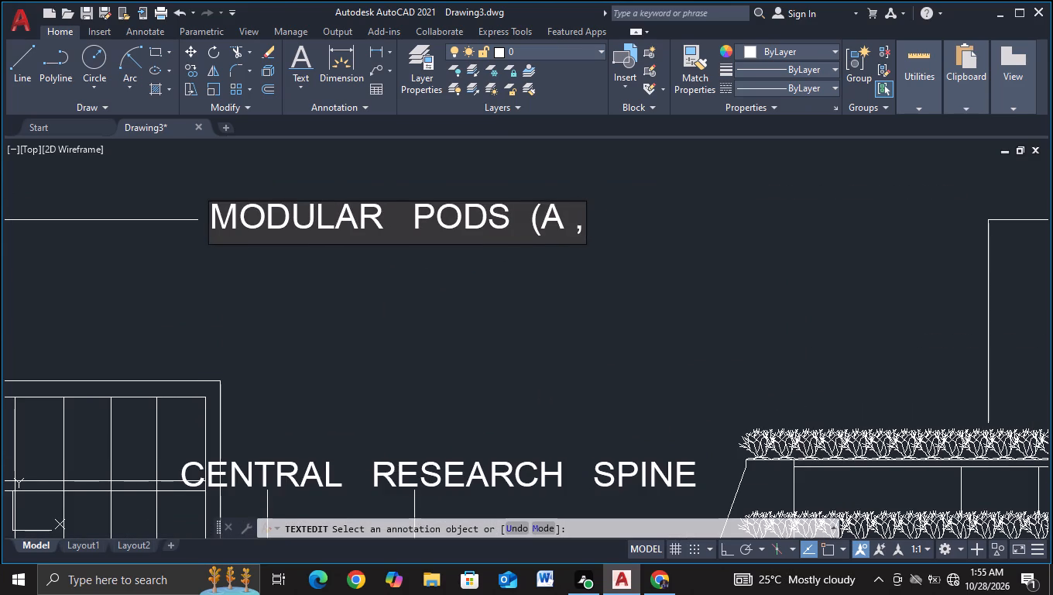
key(space)
key(b)
key(space)
text(,)
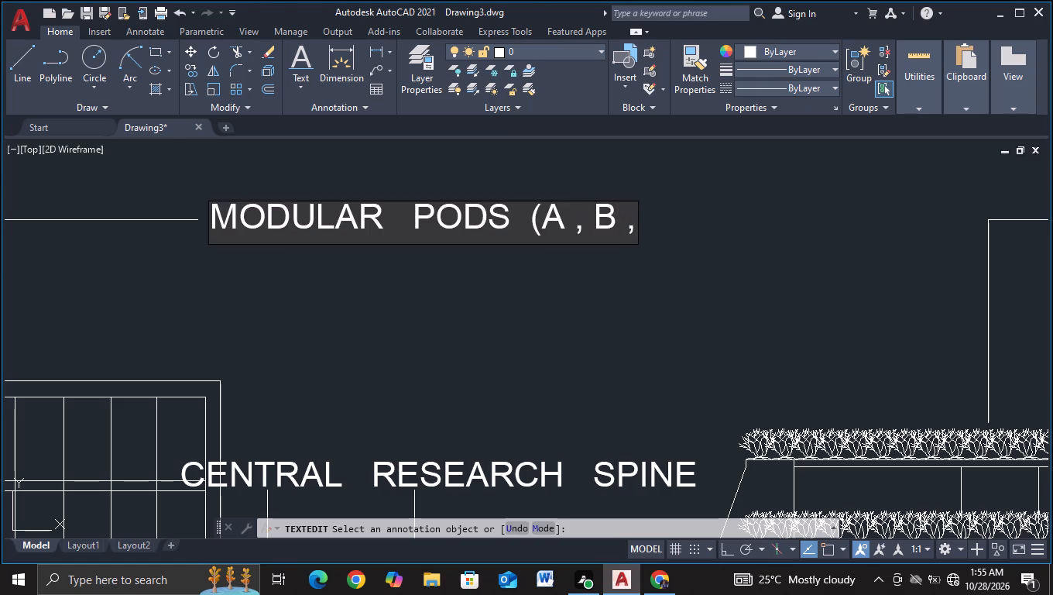
key(space)
text(ATRIM)
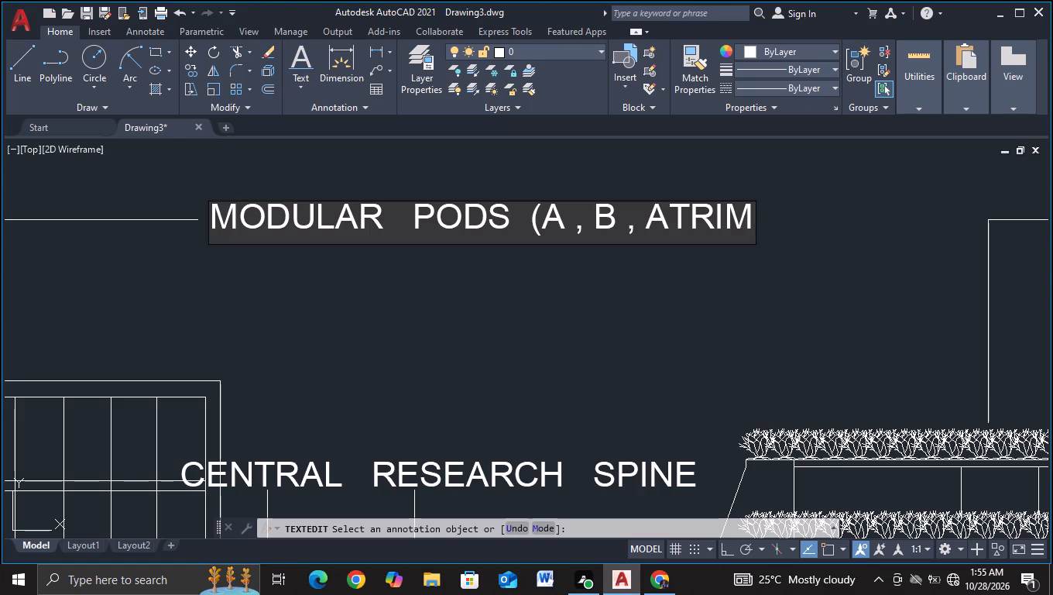
key(shift+parenright)
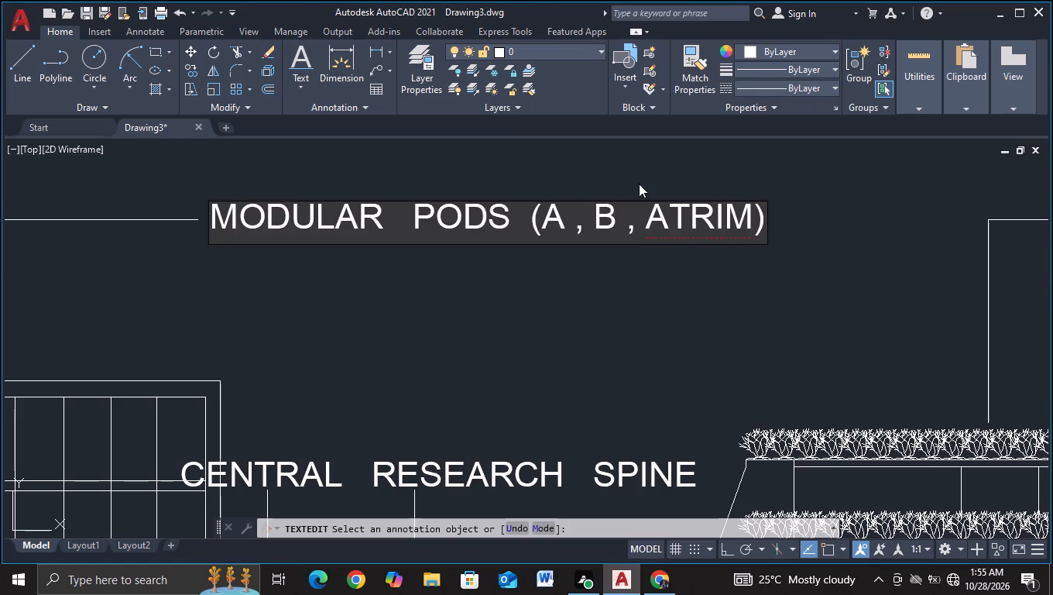
click(726, 214)
key(u)
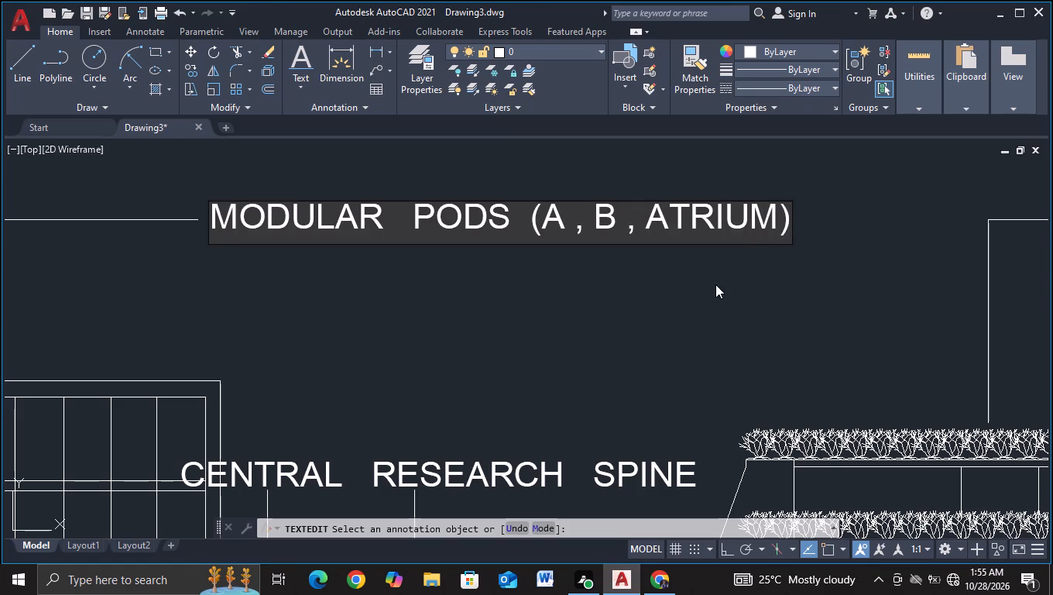
click(715, 284)
Replace the text of the label above the central tower with "SPINE ATRIUM MODULE".
scroll(694, 304, down, 2)
middle_drag(689, 327, 680, 250)
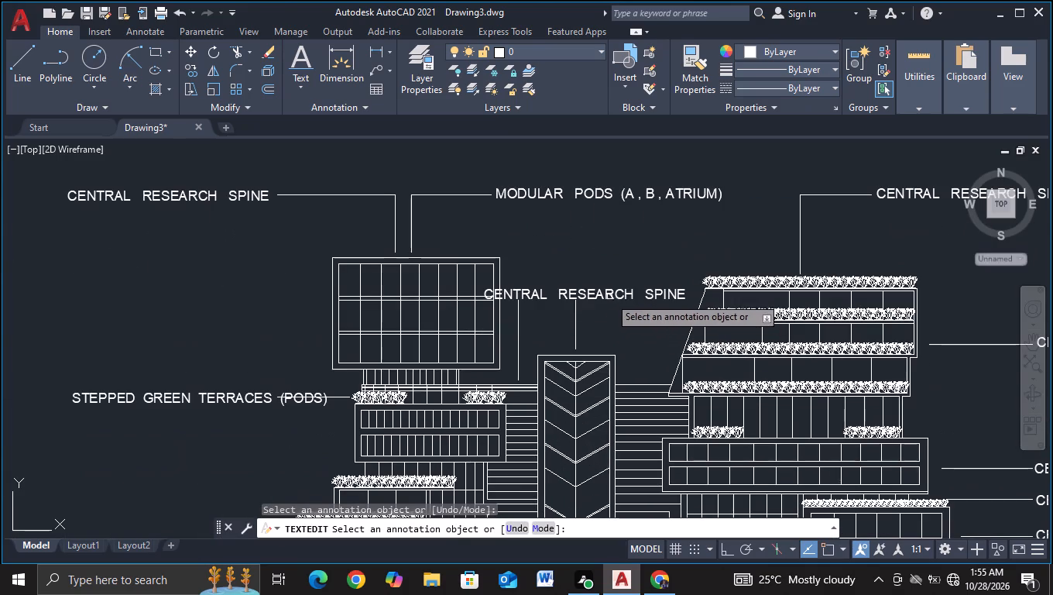
click(609, 294)
key(BackSpace)
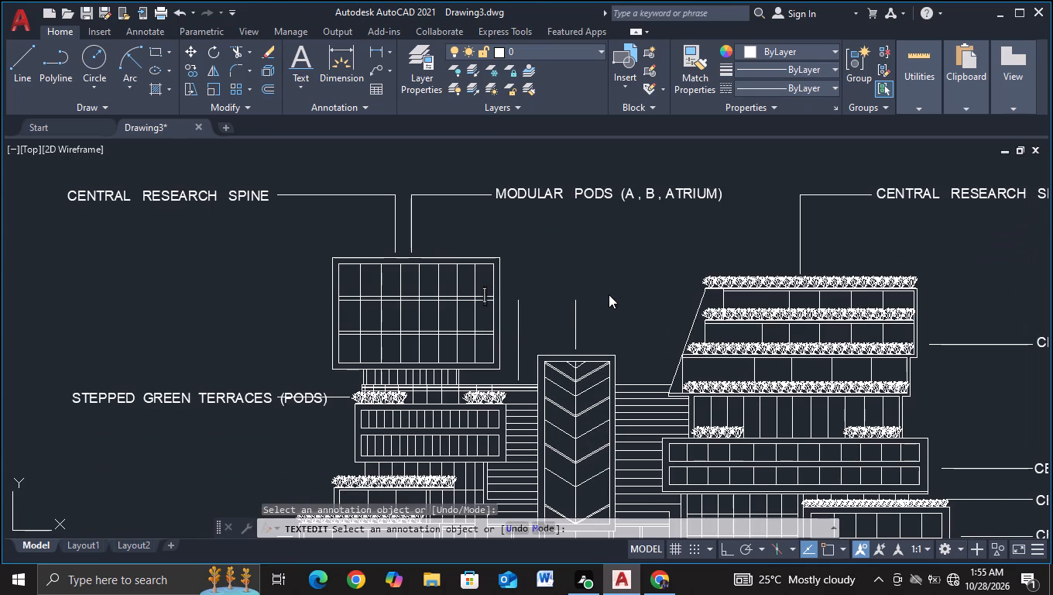
key(s)
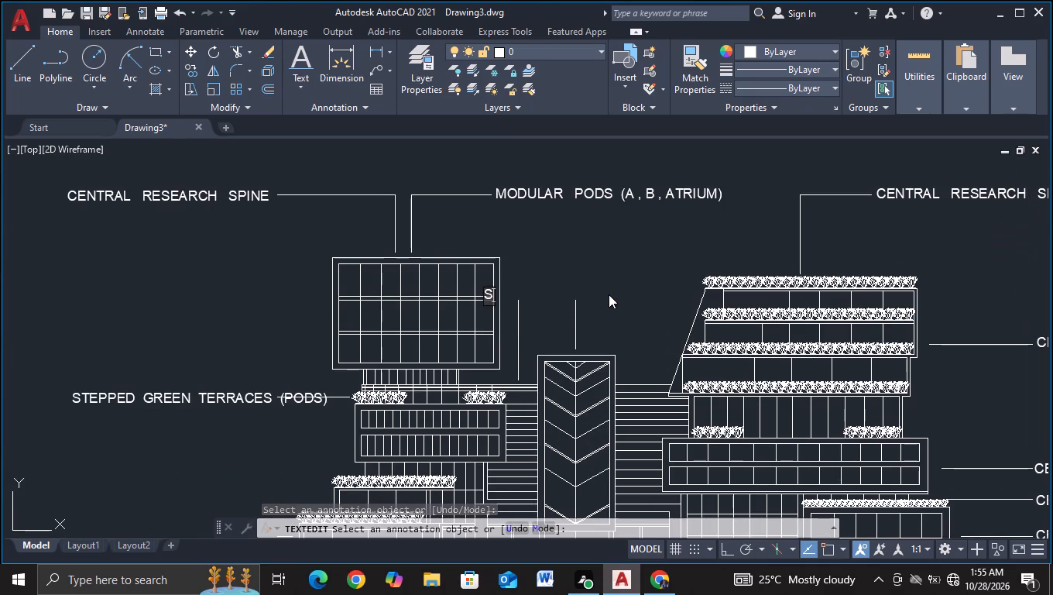
text(PINE A)
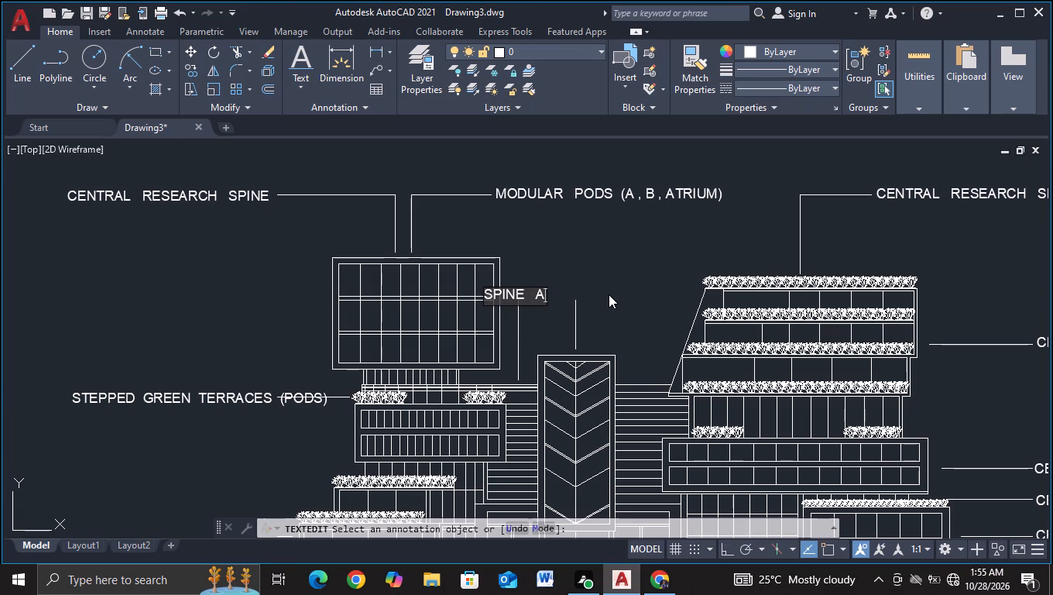
text(TR)
text(IUM MO)
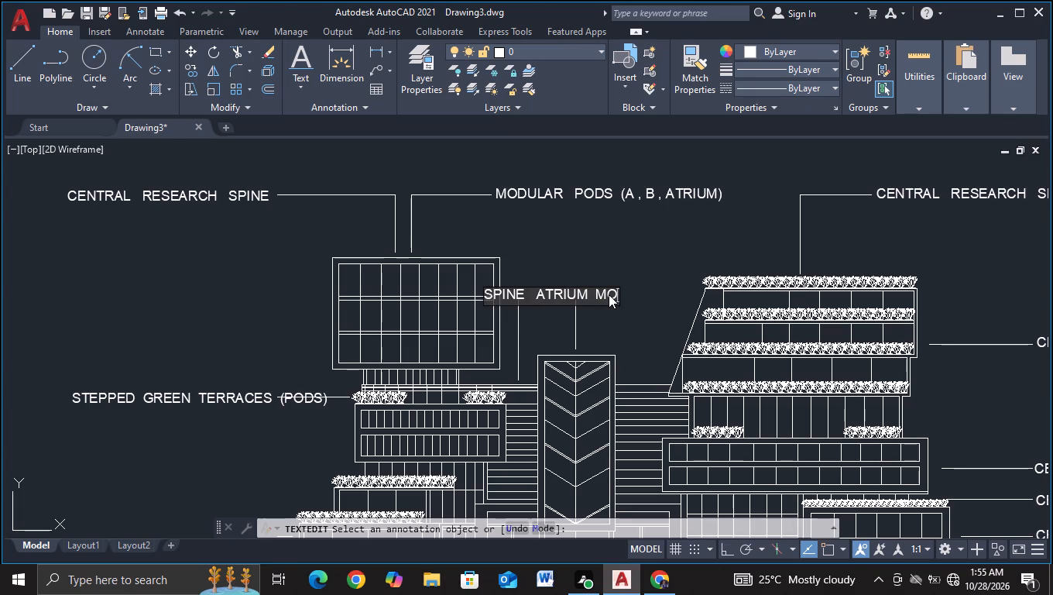
text(DULE)
click(645, 328)
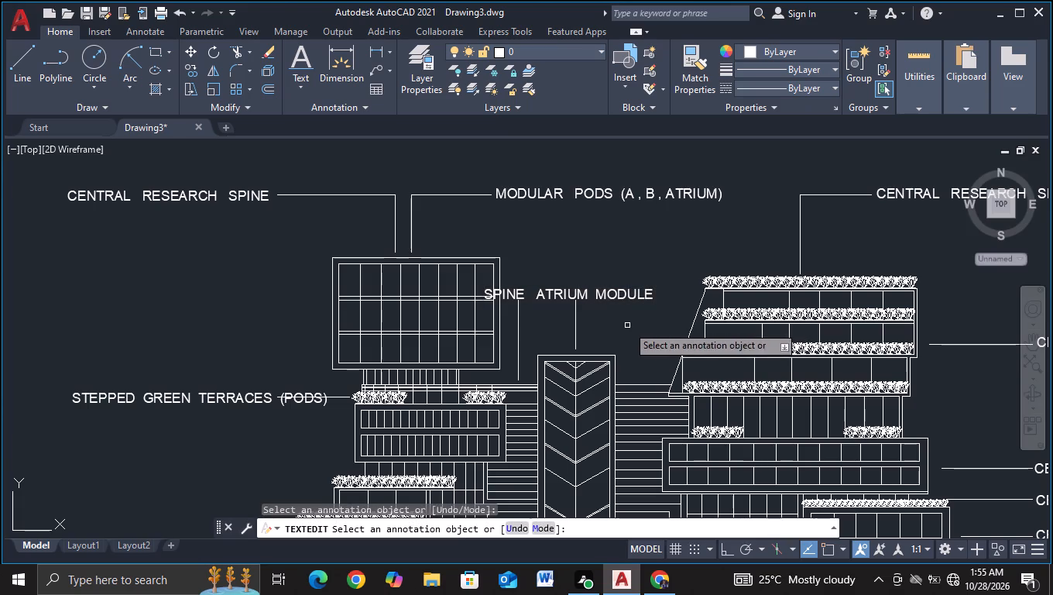
Replace the text of the right wing's upper leader label with "POD B BIOTECHNOLOGY AND GENOMICS".
middle_drag(656, 248, 331, 302)
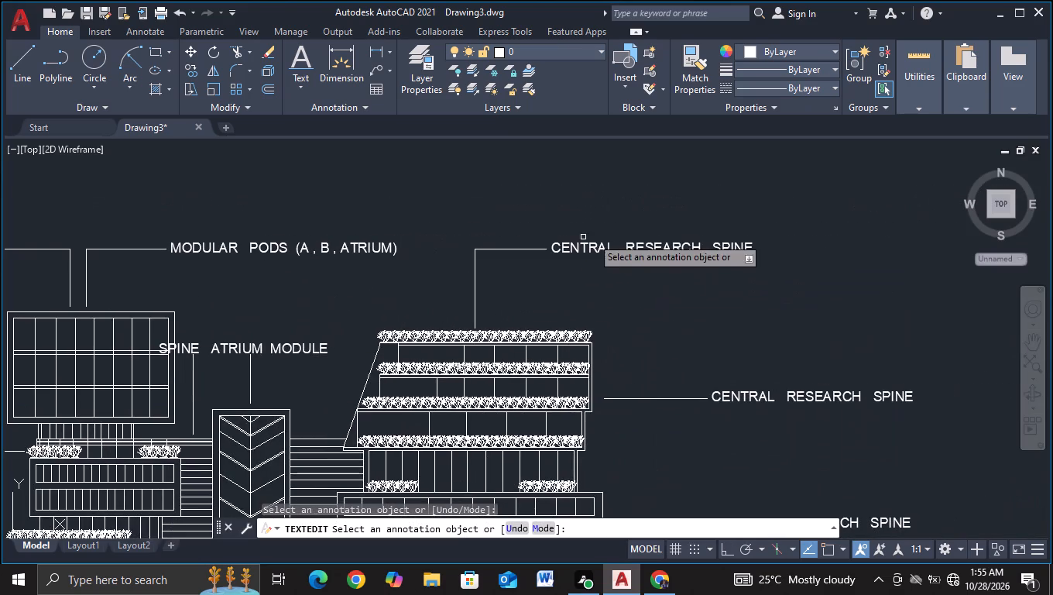
click(602, 249)
key(BackSpace)
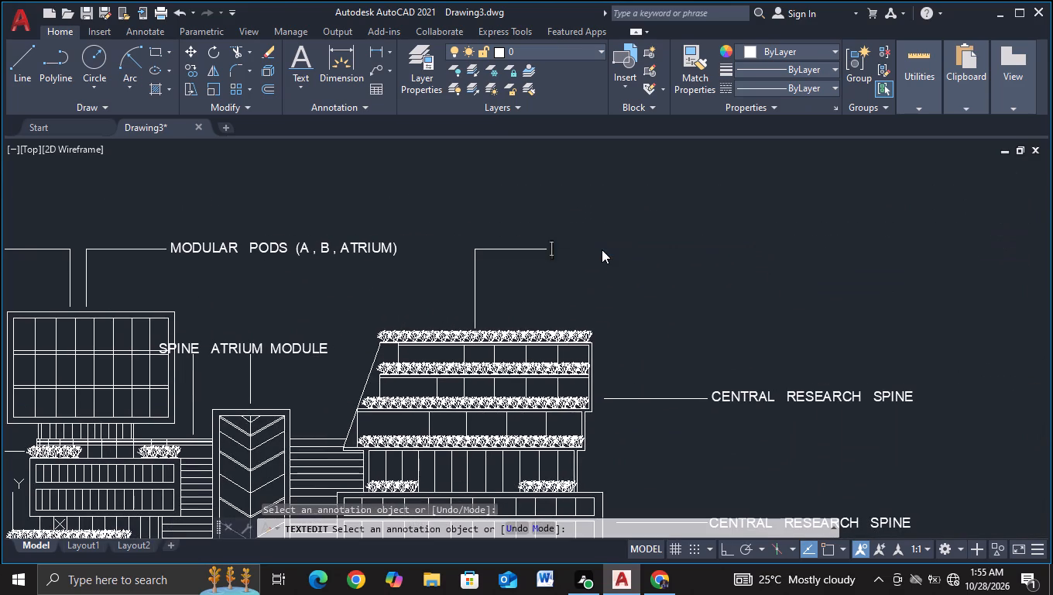
text(POD)
key(space)
key(space)
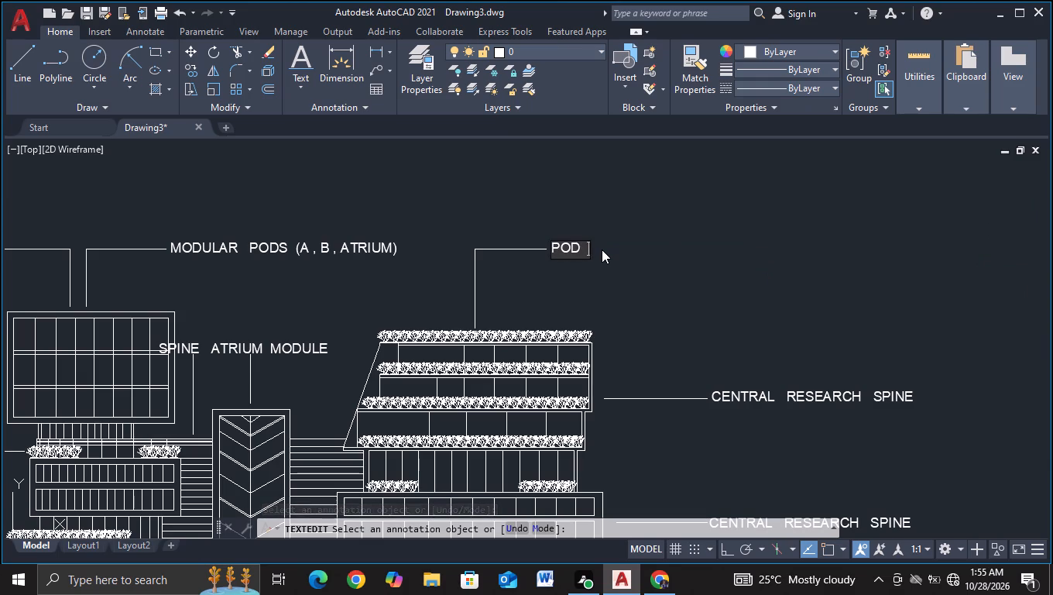
text(B)
key(space)
key(space)
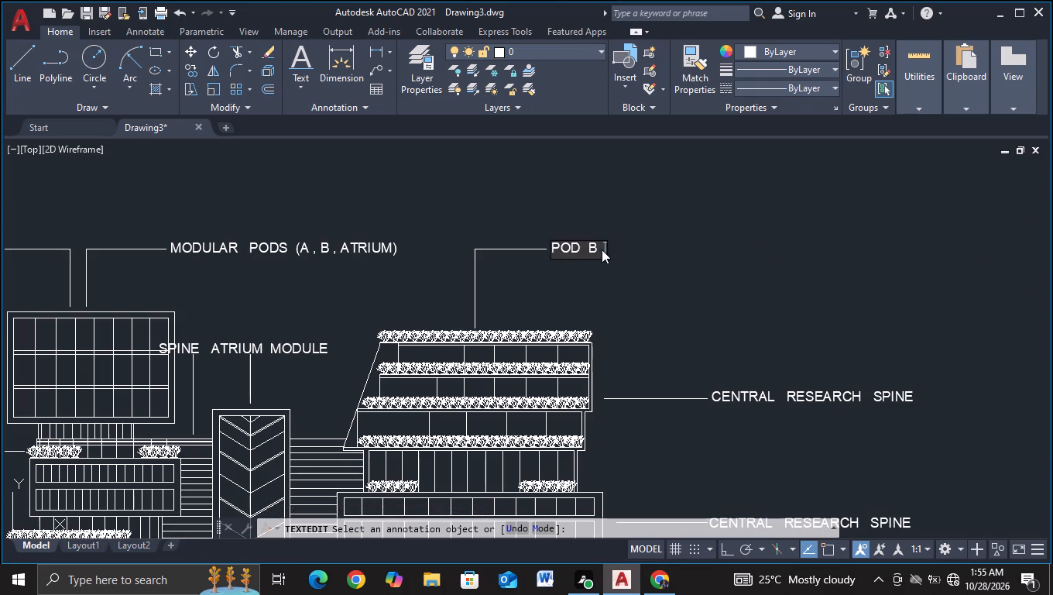
text(BI)
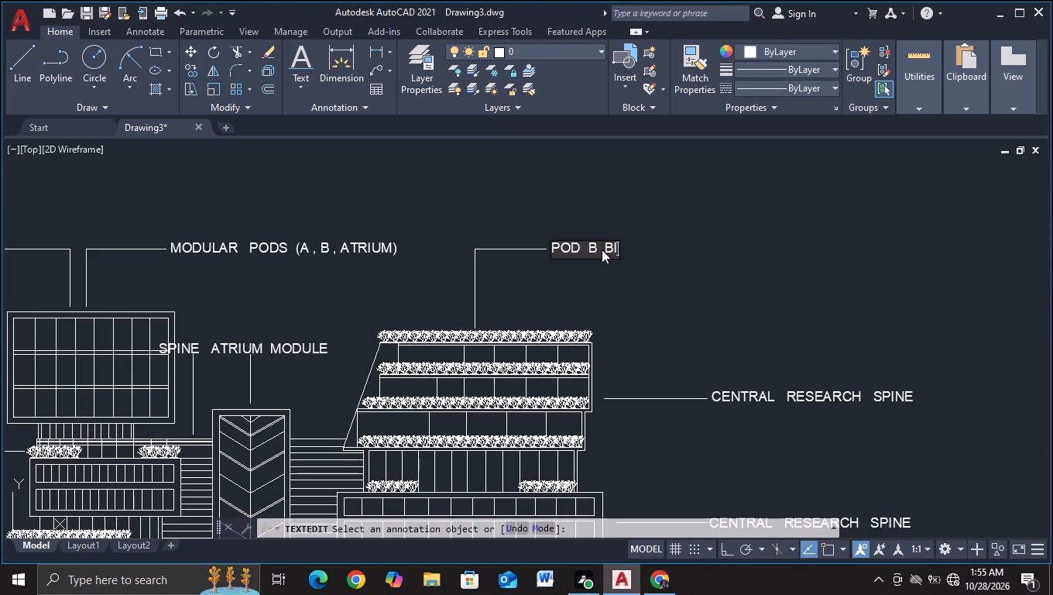
text(OTE)
text(CH)
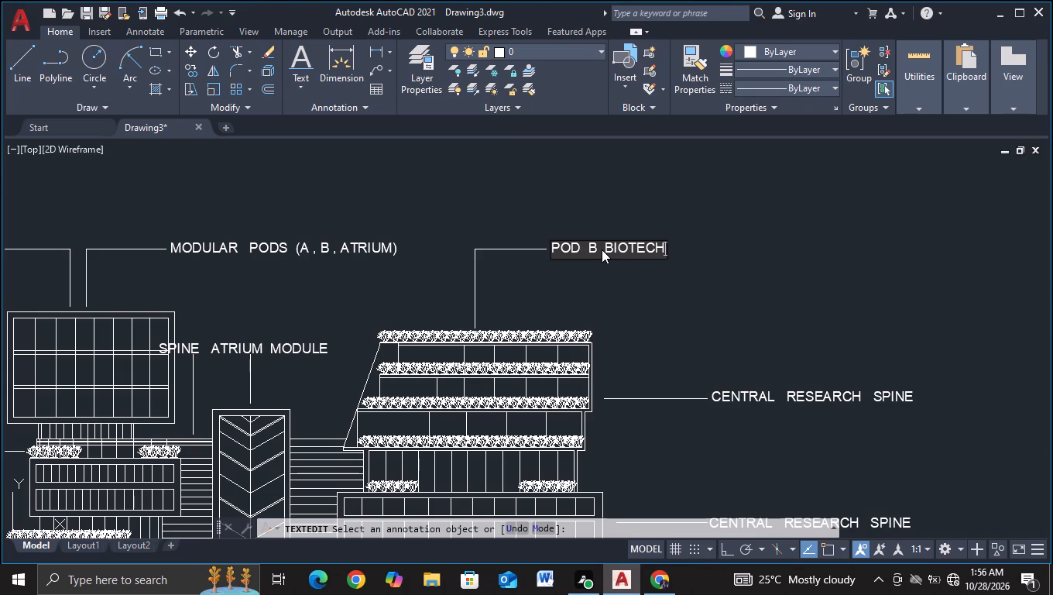
text(NOLO)
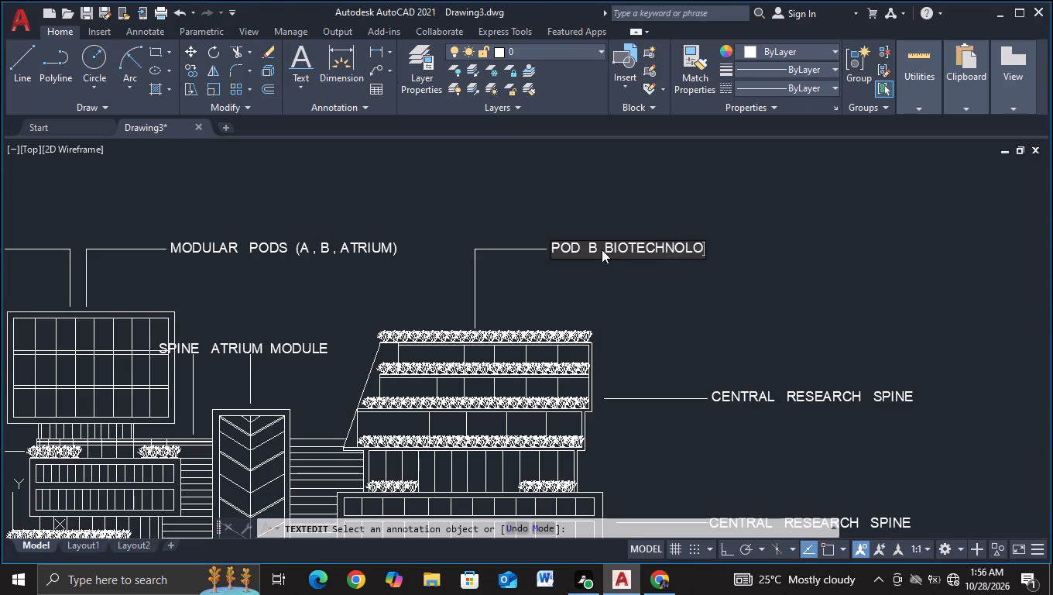
text(GY)
key(space)
key(space)
text(AND)
key(space)
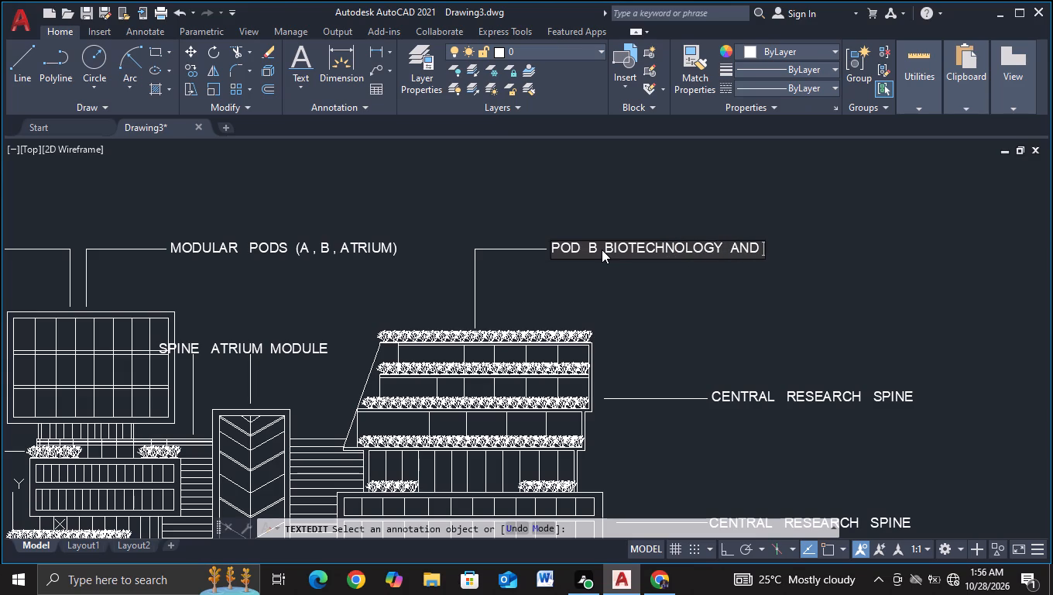
key(space)
key(space)
text(GE)
text(NOMI)
text(CS)
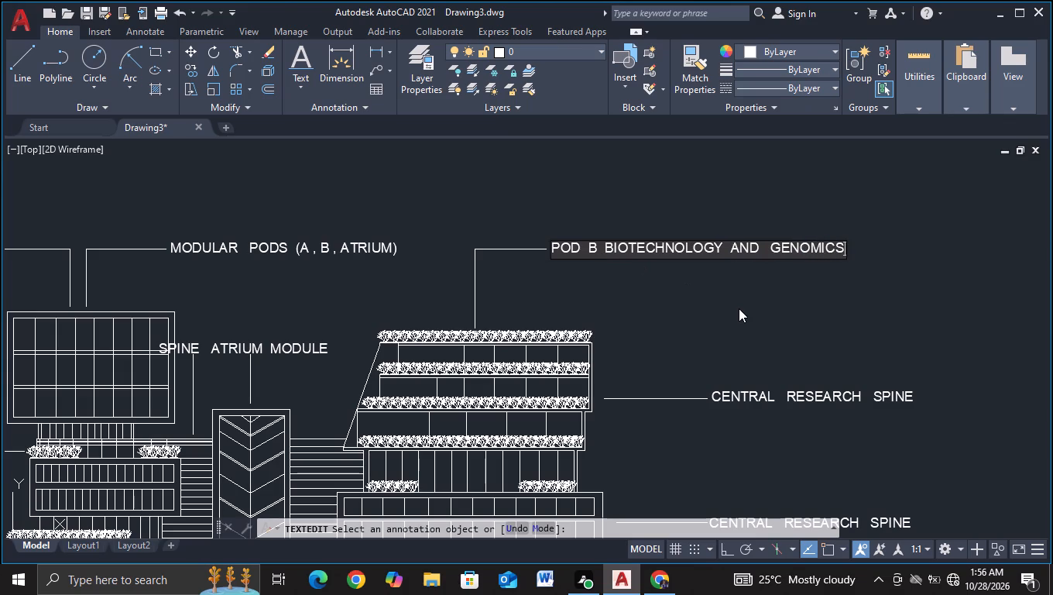
click(739, 296)
Replace the text of the label beside the right wing's upper terraced floors with "SPIN ATRIUM VOIDS".
middle_drag(756, 342, 695, 299)
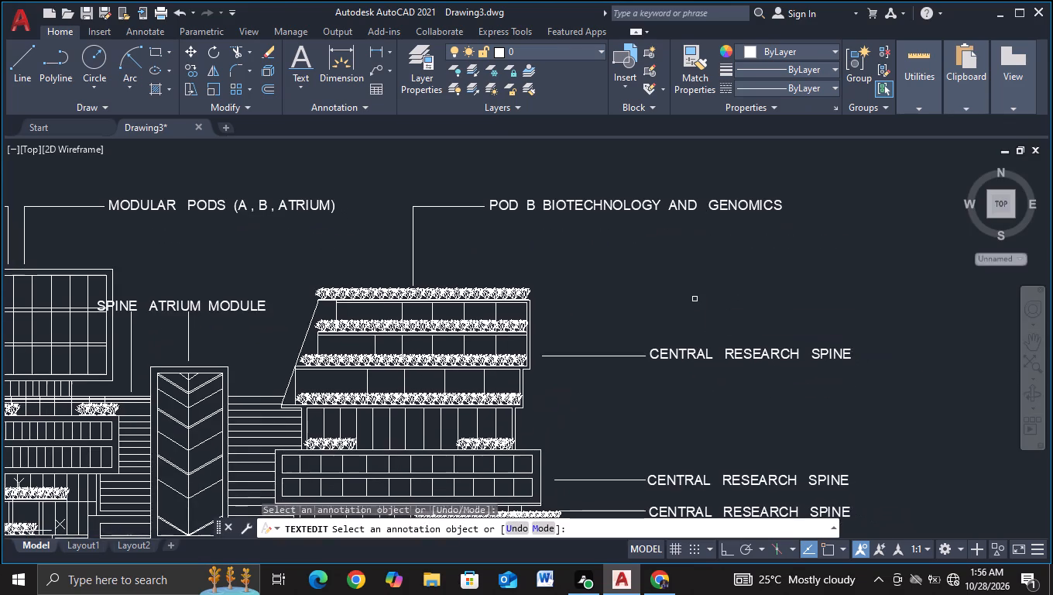
click(695, 358)
key(BackSpace)
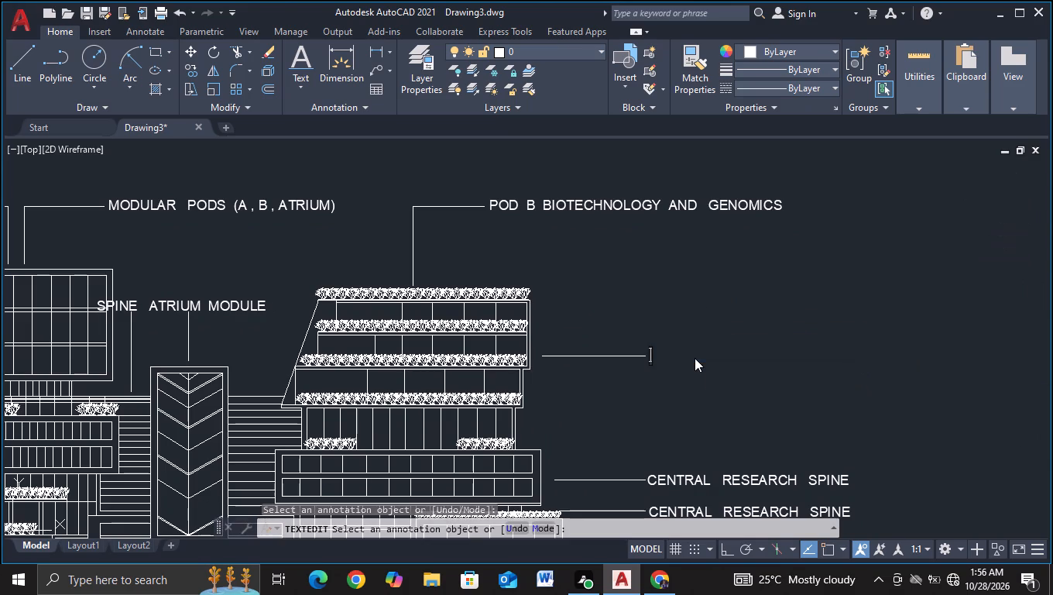
key(s)
text(PIN)
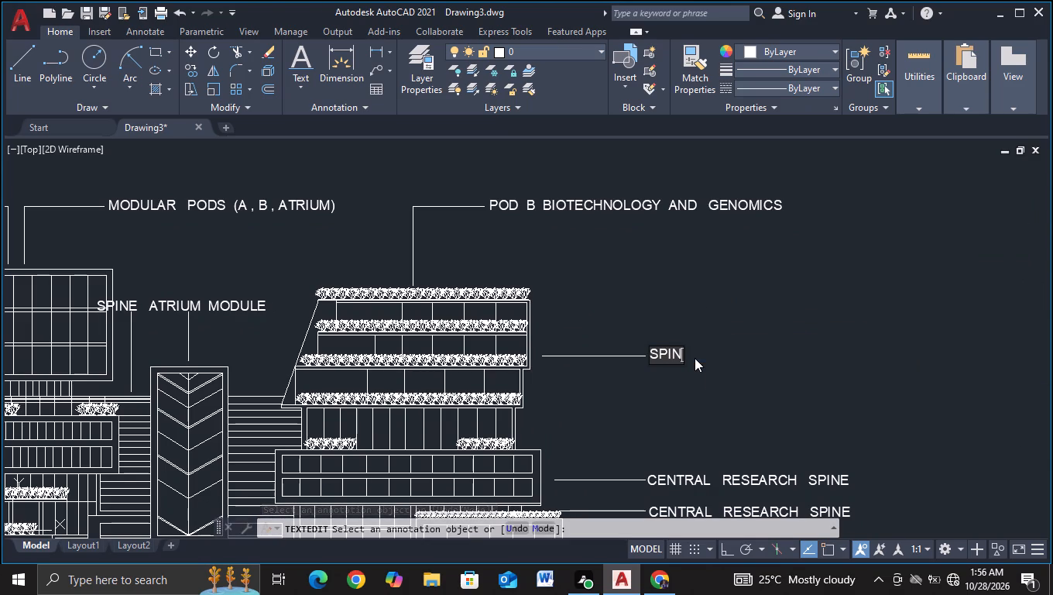
key(space)
key(space)
key(space)
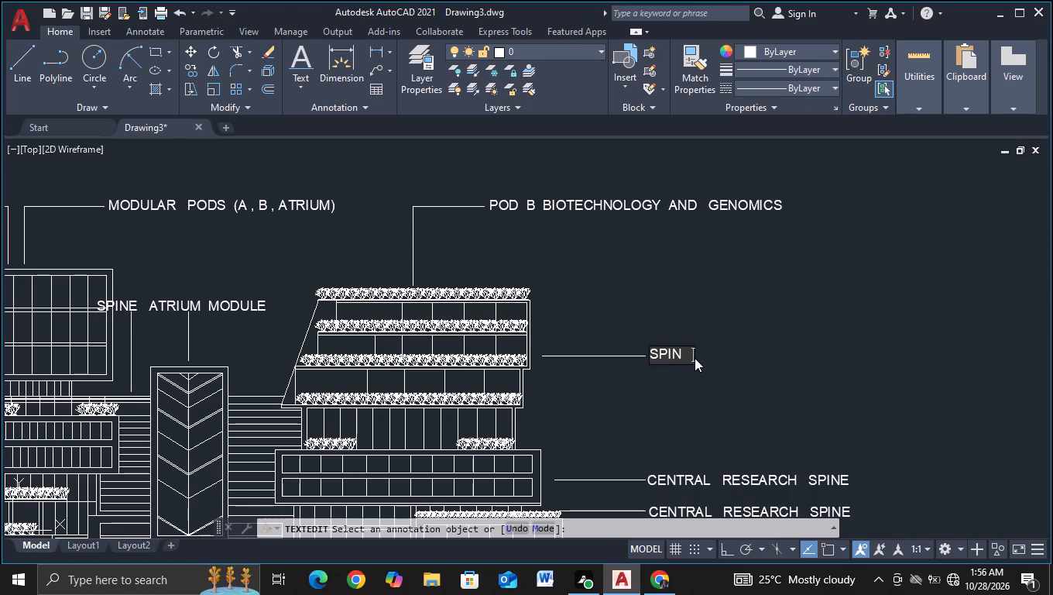
key(a)
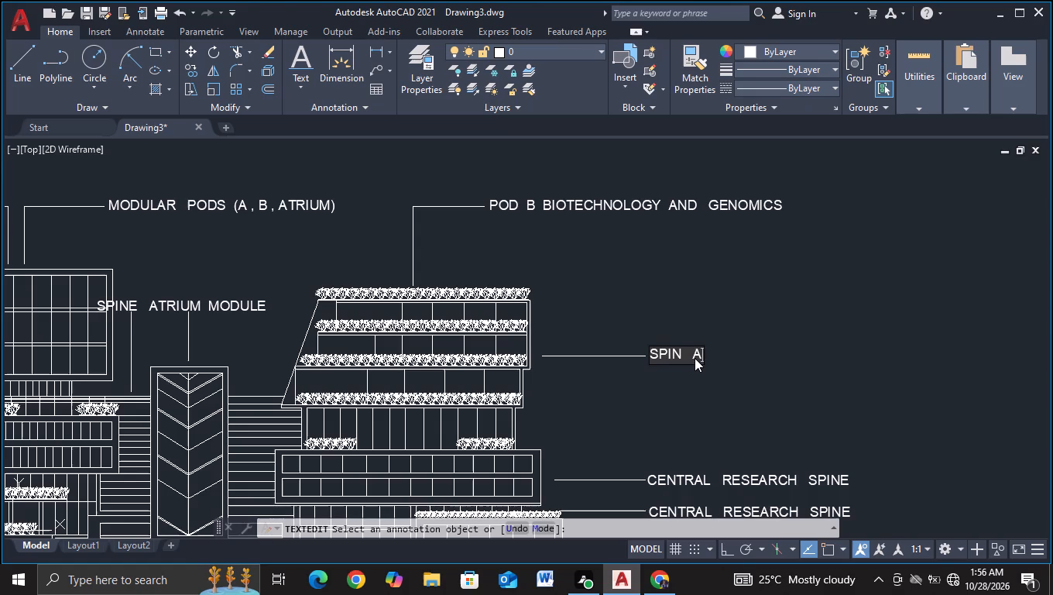
text(TRIUM)
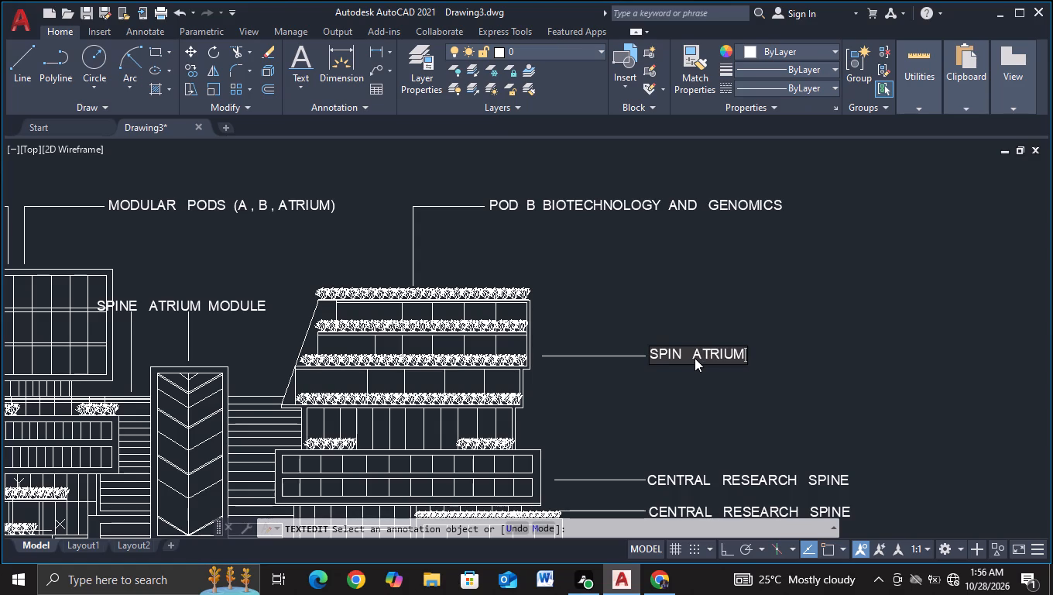
key(space)
key(space)
text(VOIDS)
click(716, 391)
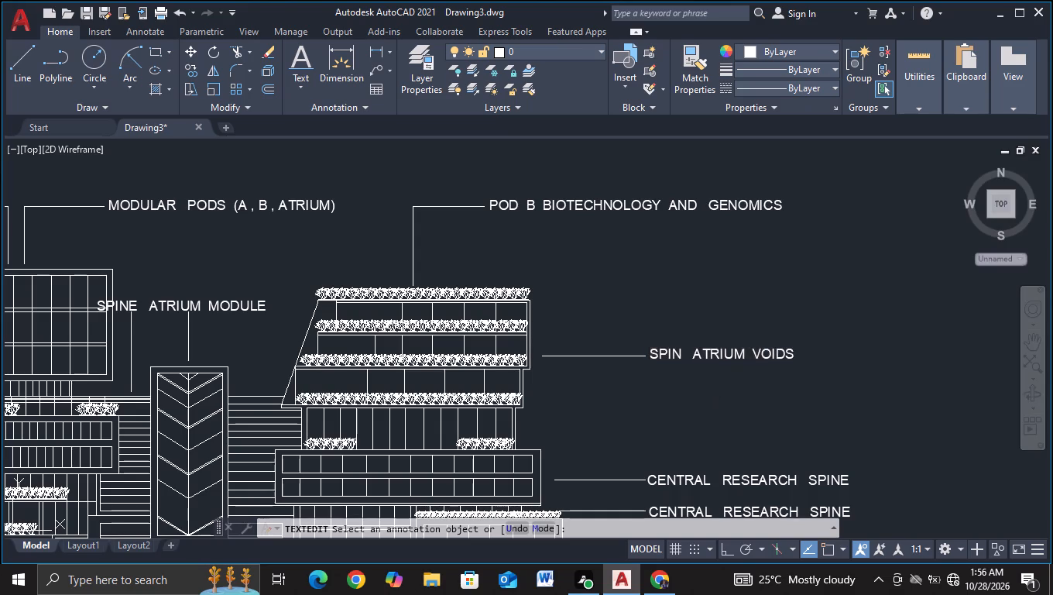
Replace the text of the label beside the right wing's projecting two-row window block with "RESEARCHER", correcting its spelling.
middle_drag(708, 406, 647, 280)
click(637, 356)
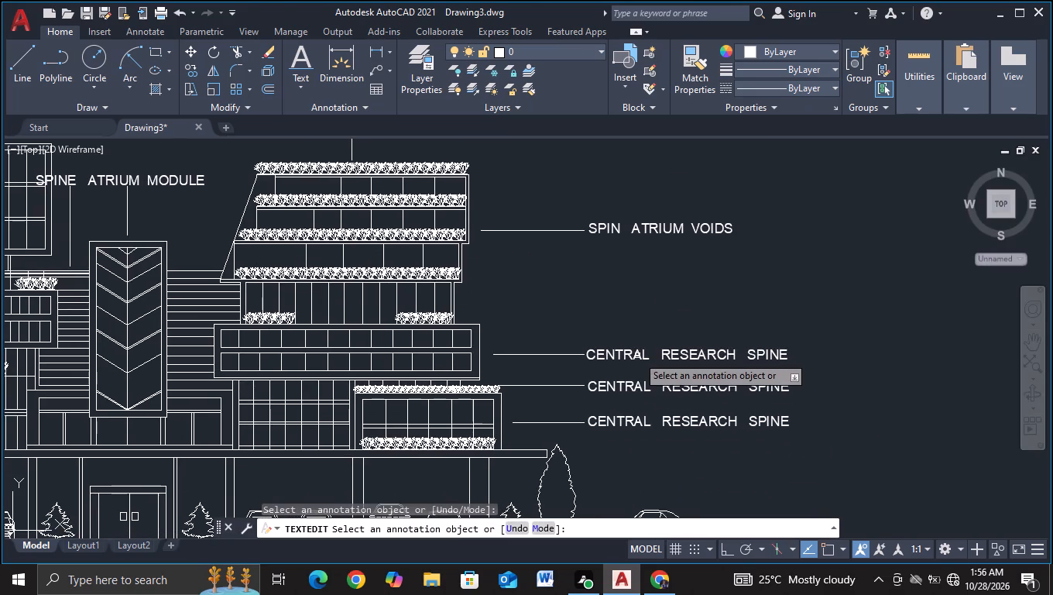
key(BackSpace)
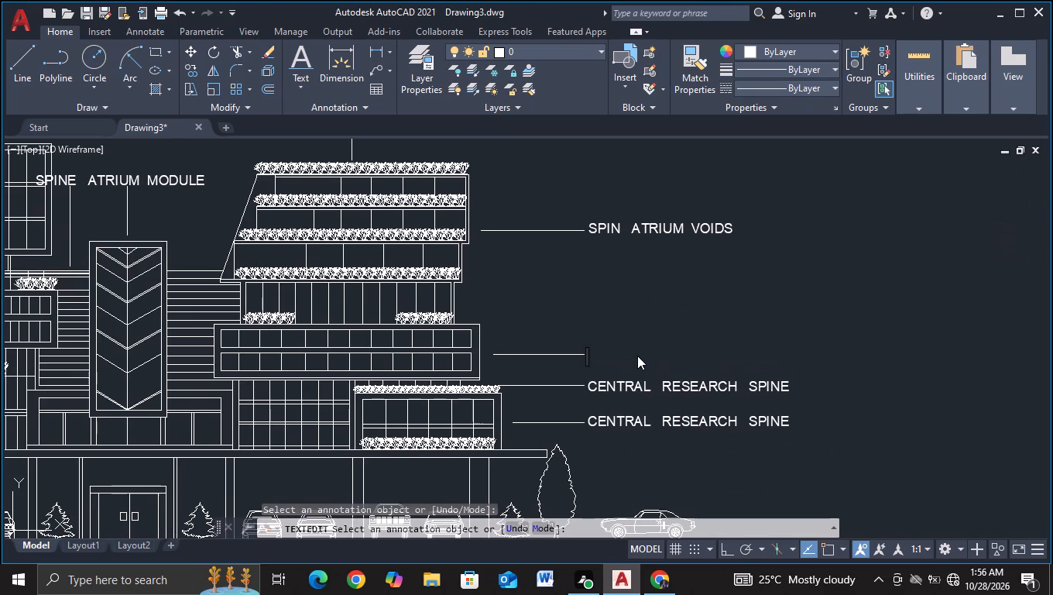
text(REA)
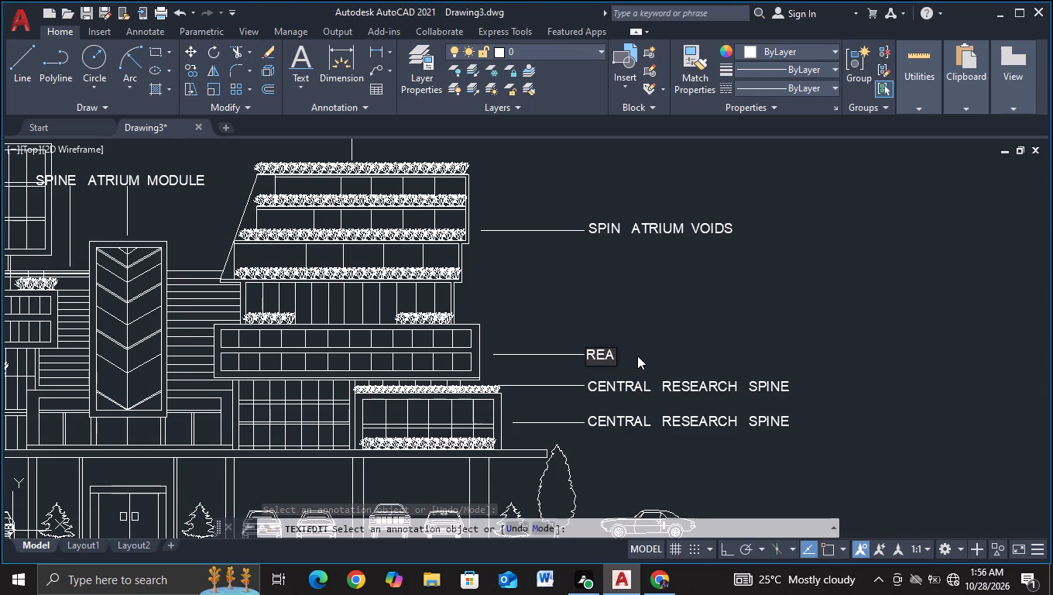
key(c)
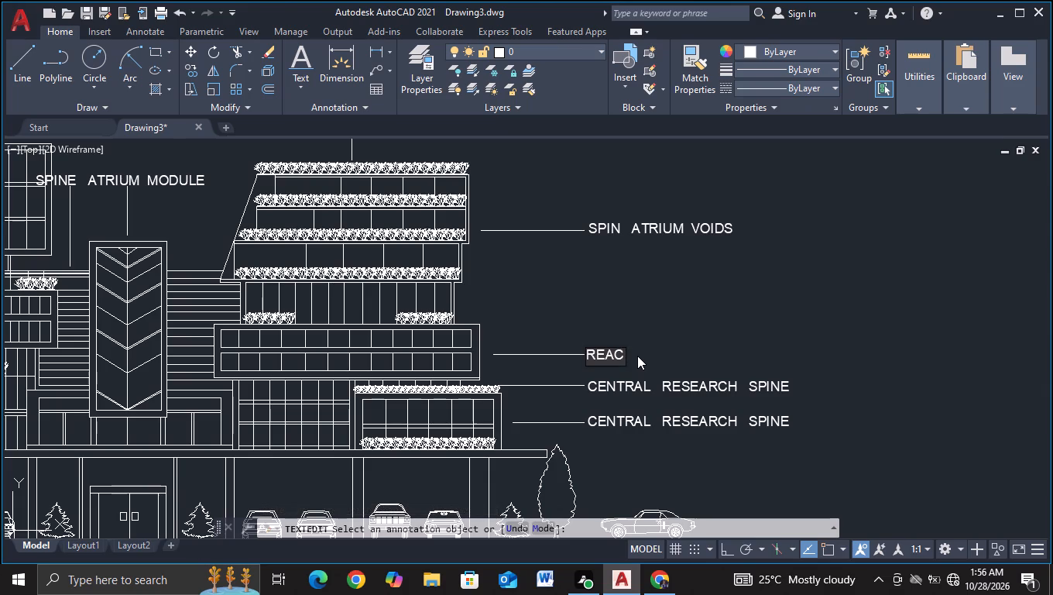
text(HER)
key(space)
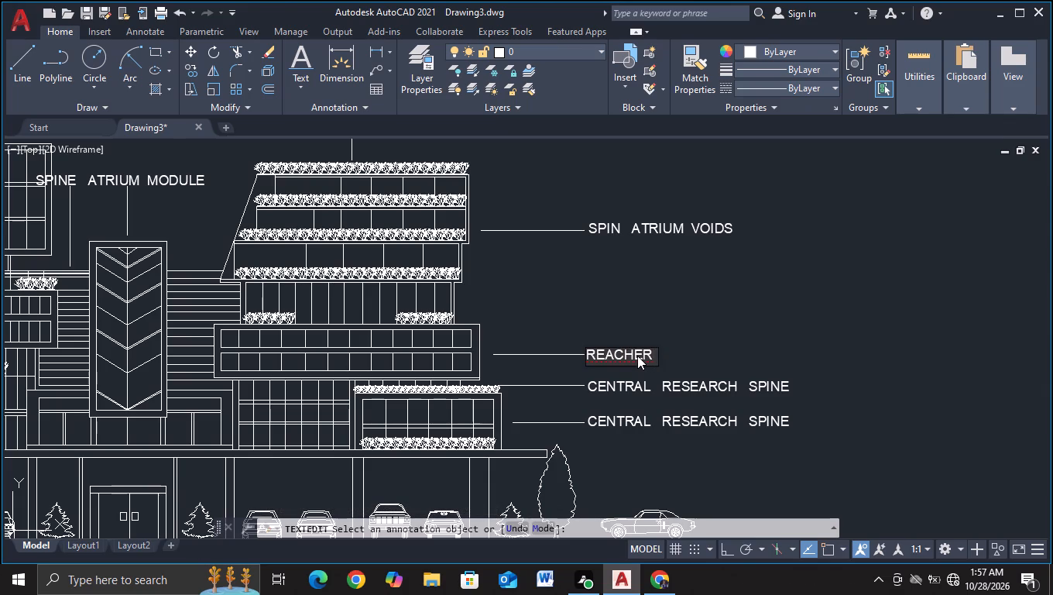
click(612, 352)
key(BackSpace)
key(s)
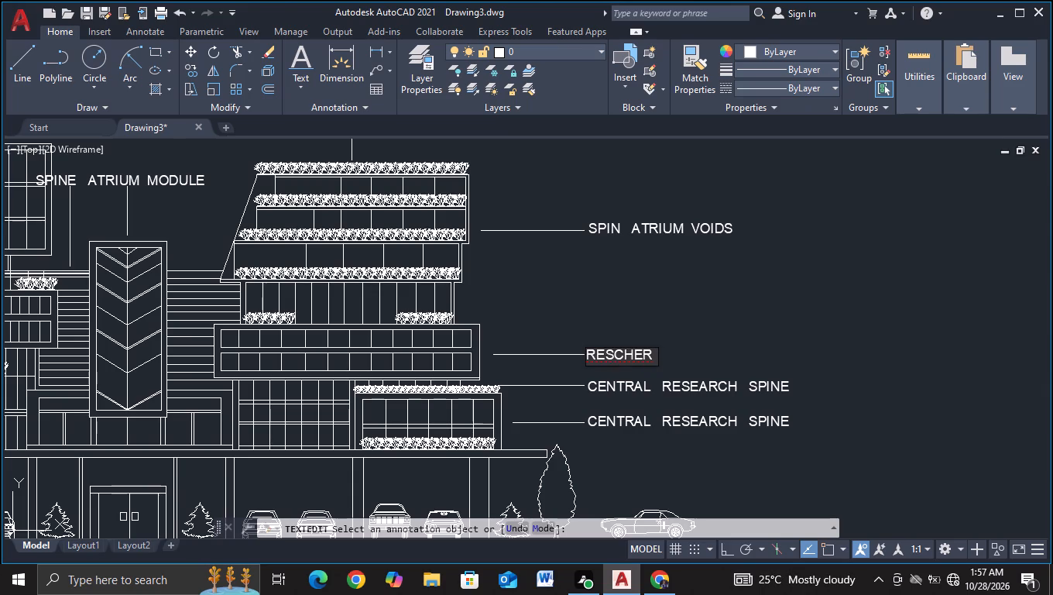
key(e)
key(a)
key(r)
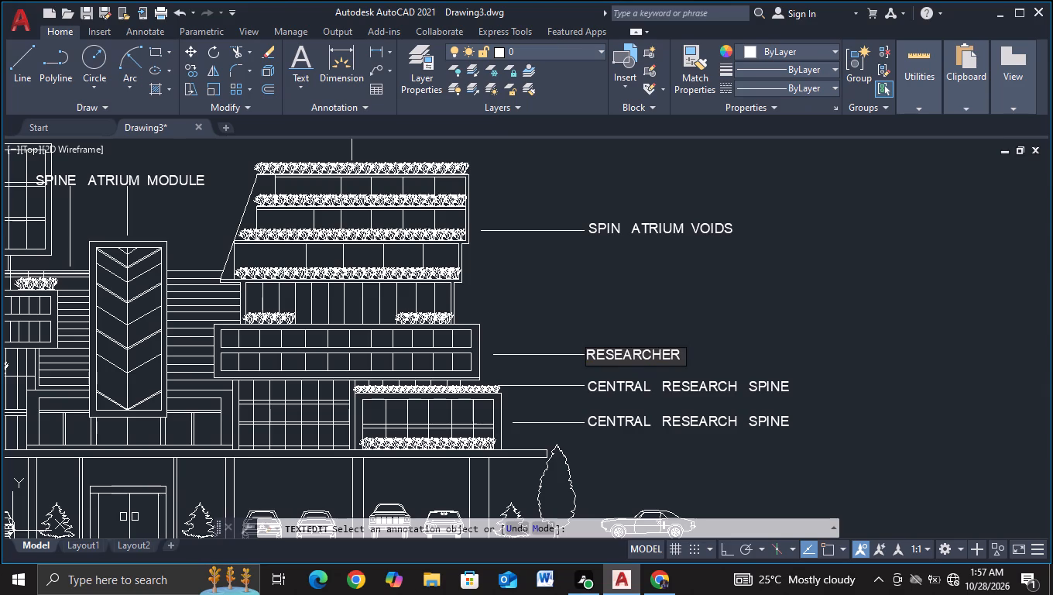
Shorten "RESEARCHER" to "RESEARCH" and complete the label so it reads "RESEARCH INCUBATOR MODULES".
click(678, 349)
key(BackSpace)
key(BackSpace)
key(space)
key(space)
text(IN)
key(d)
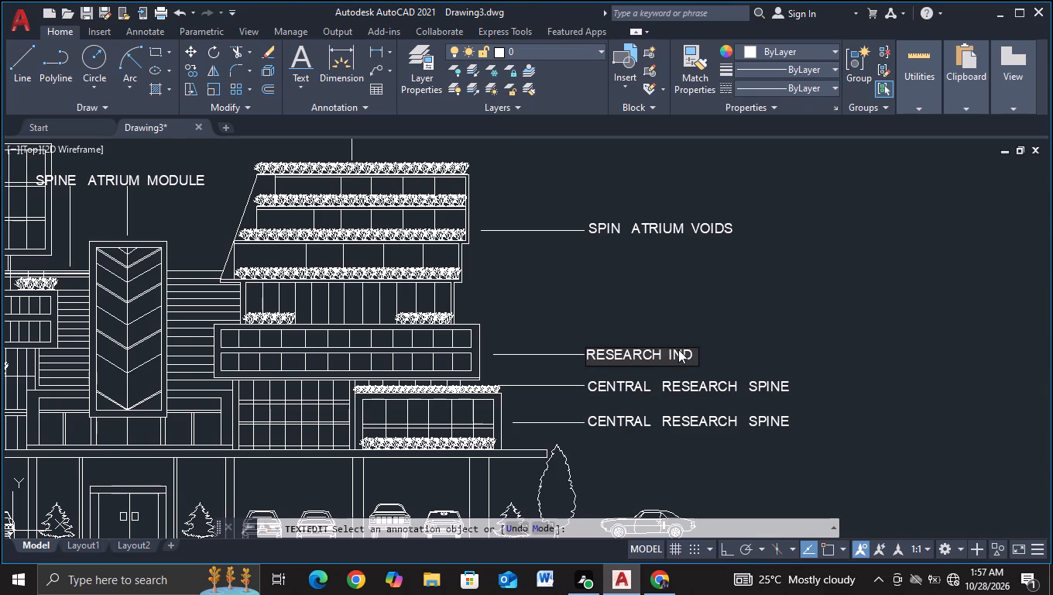
key(BackSpace)
text(CU)
text(BATOR)
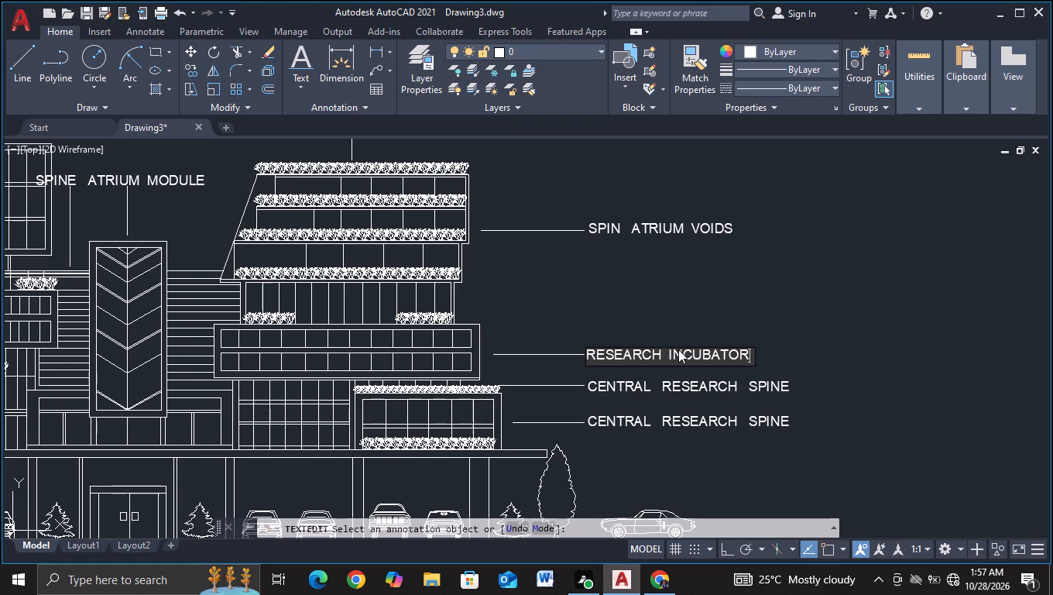
key(space)
key(space)
text(MODULES)
key(space)
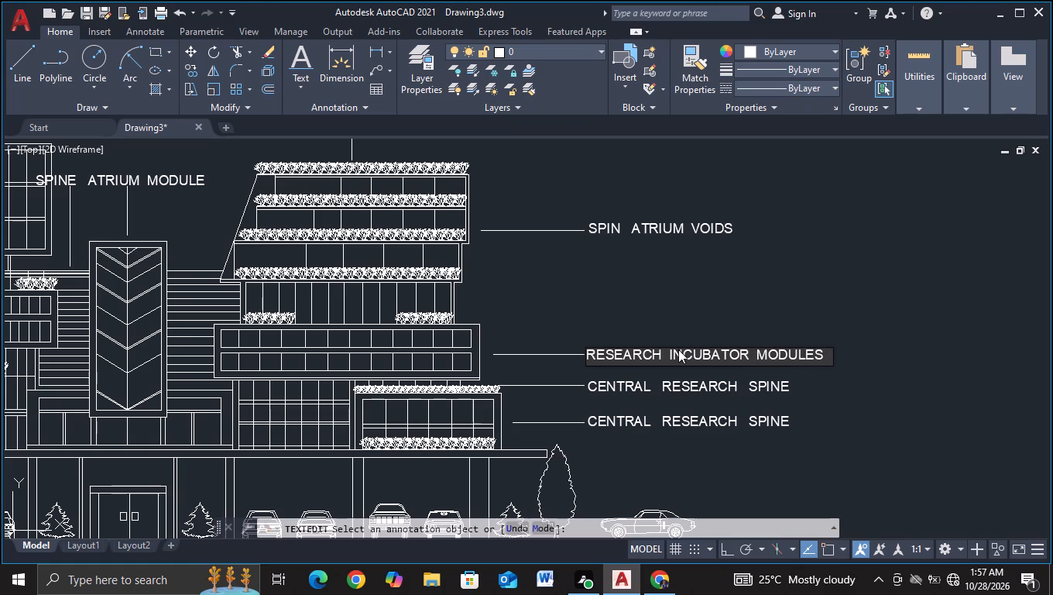
click(817, 393)
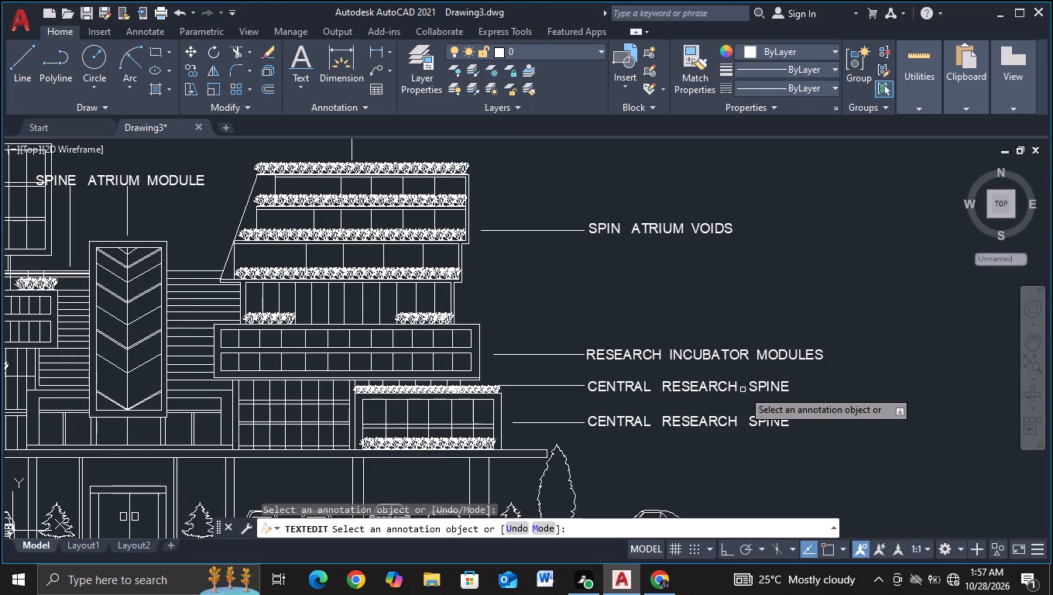
Replace the text of the label beside the planted roof edge of the right wing's lower block with "FACULTY PODS".
click(756, 383)
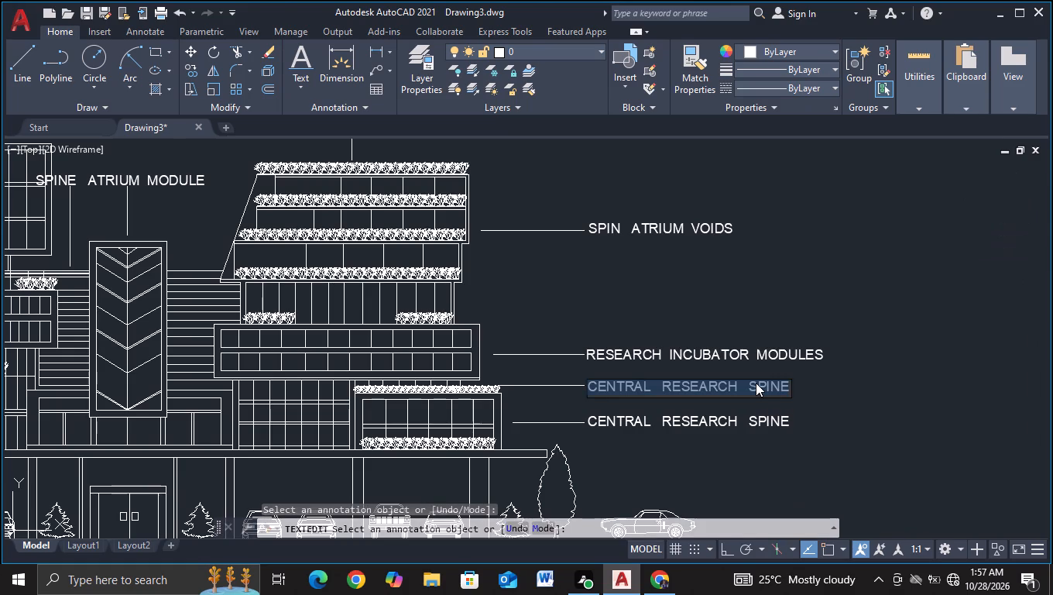
key(BackSpace)
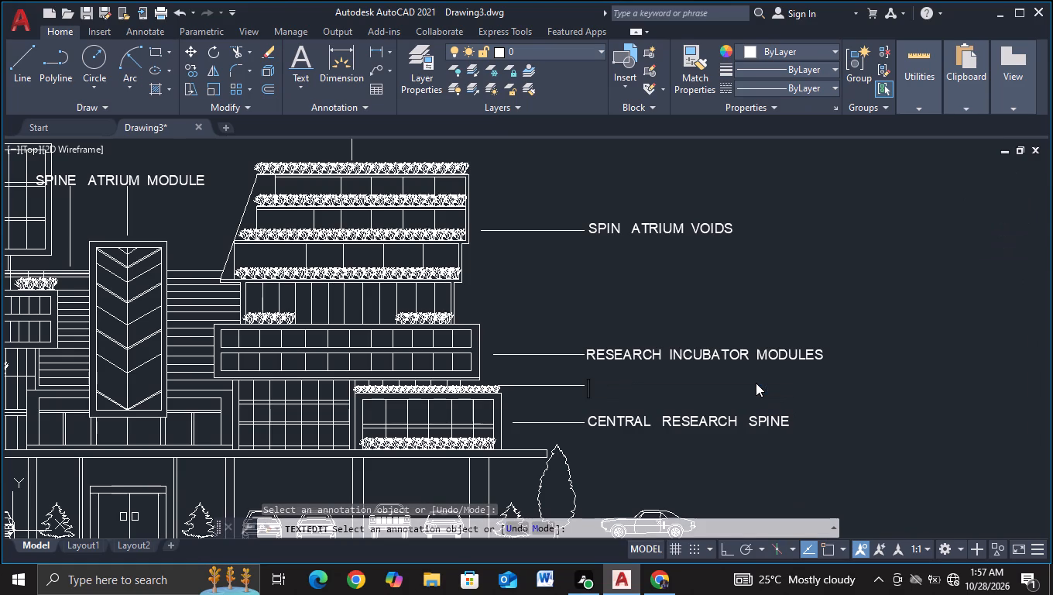
text(FAC)
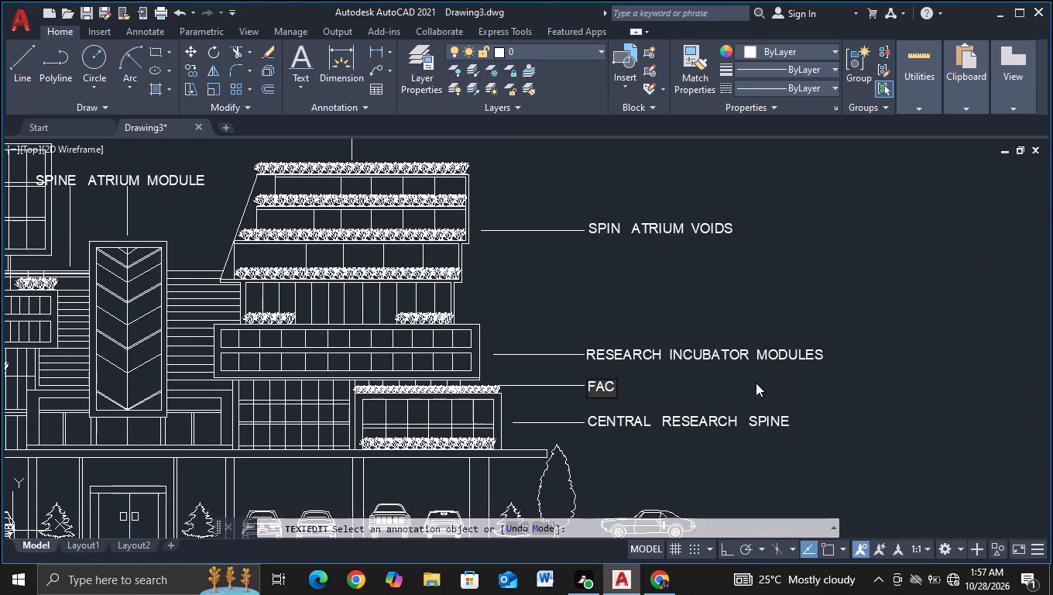
text(ULY PODS)
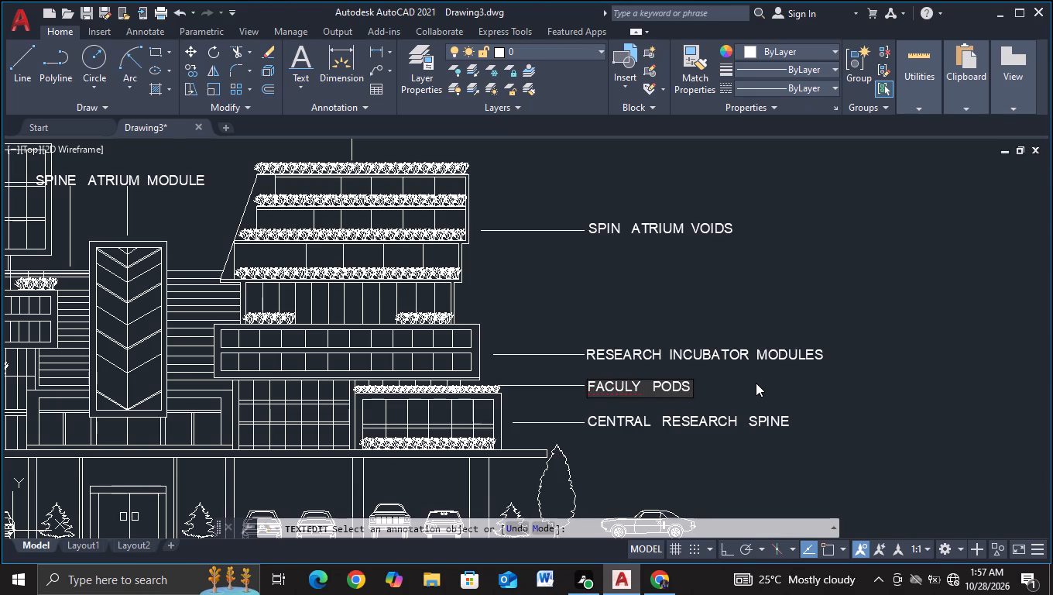
click(628, 381)
click(631, 383)
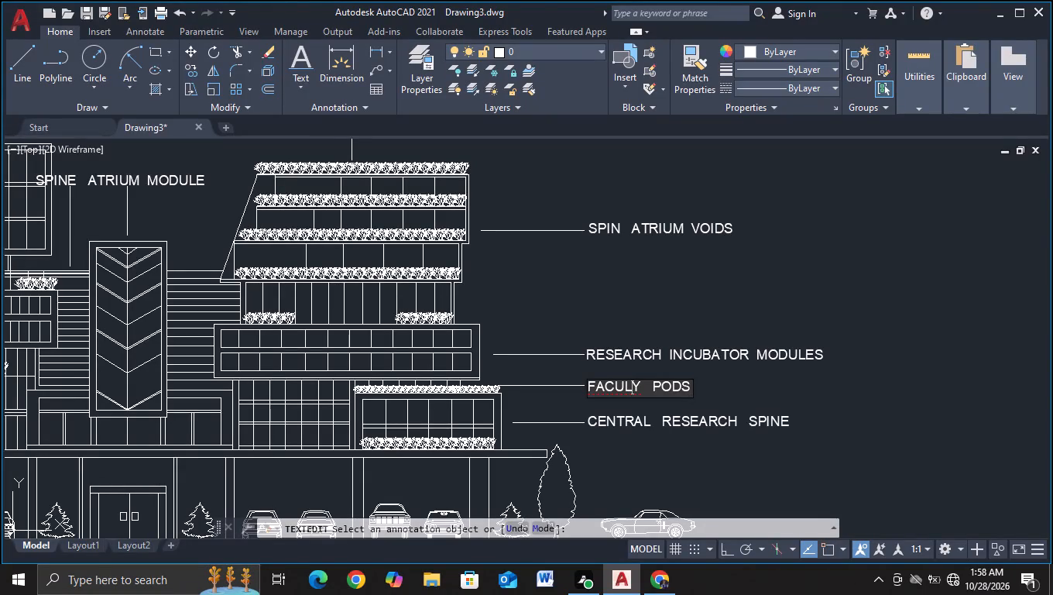
key(t)
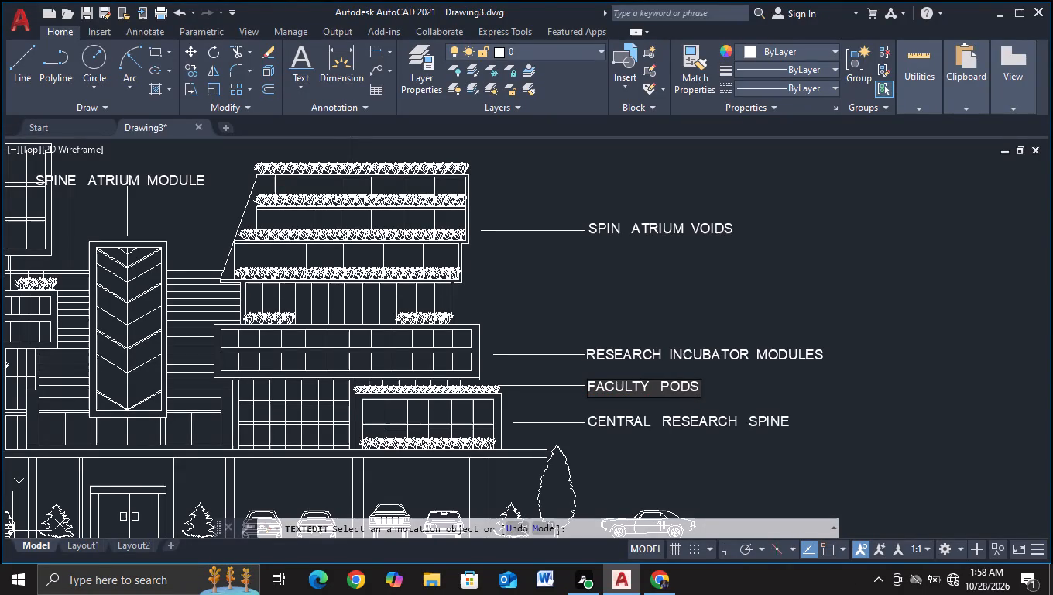
click(700, 388)
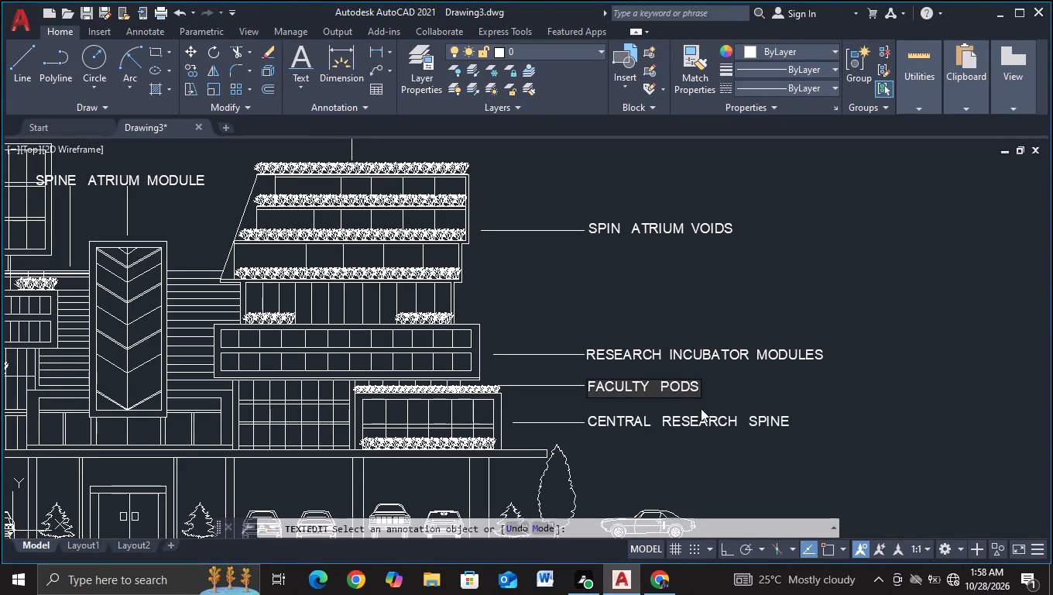
click(777, 387)
Replace the text of the right wing's lowest leader label with "GROUND LEVEL", correcting its spelling and spacing.
click(732, 427)
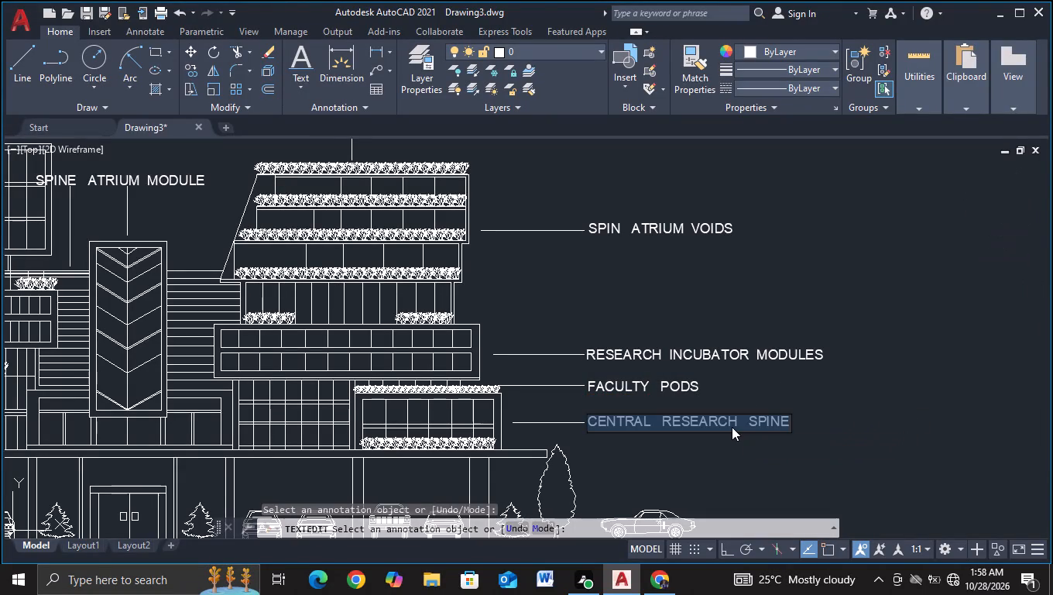
key(BackSpace)
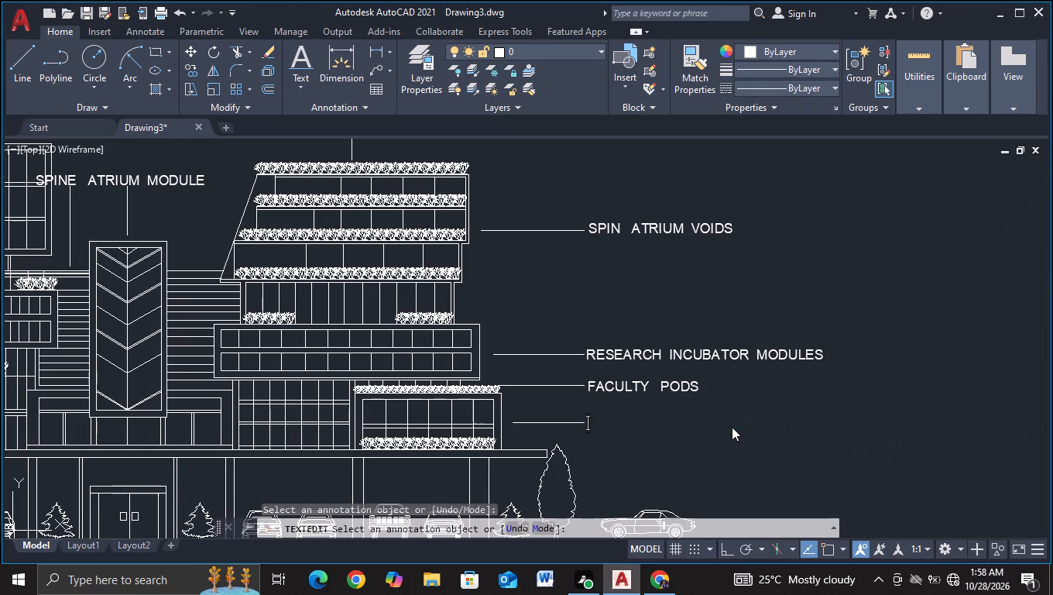
text(GROUND)
key(space)
key(space)
key(space)
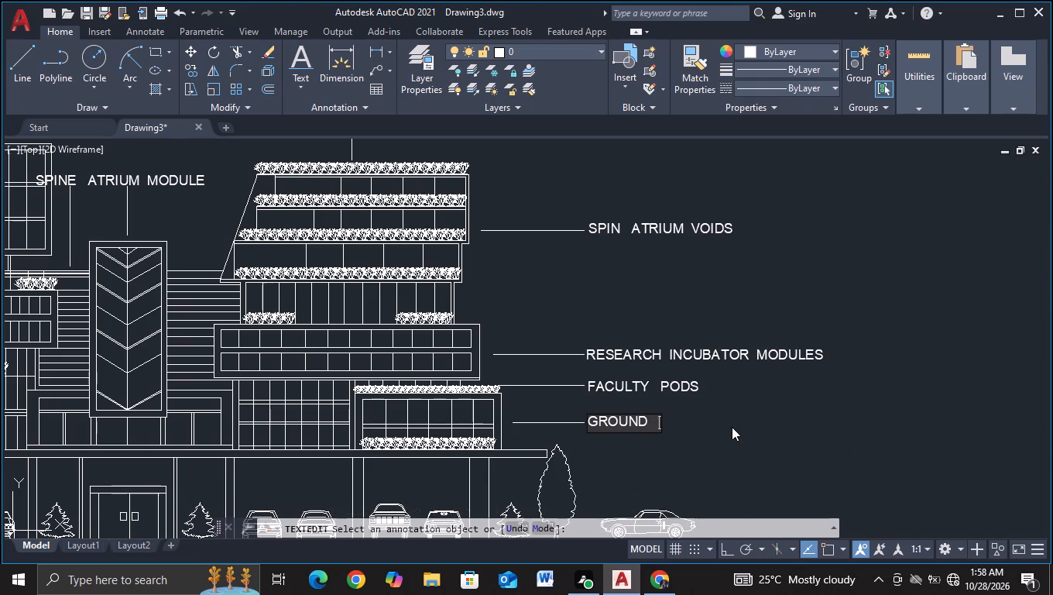
key(BackSpace)
text(LEVELE)
key(space)
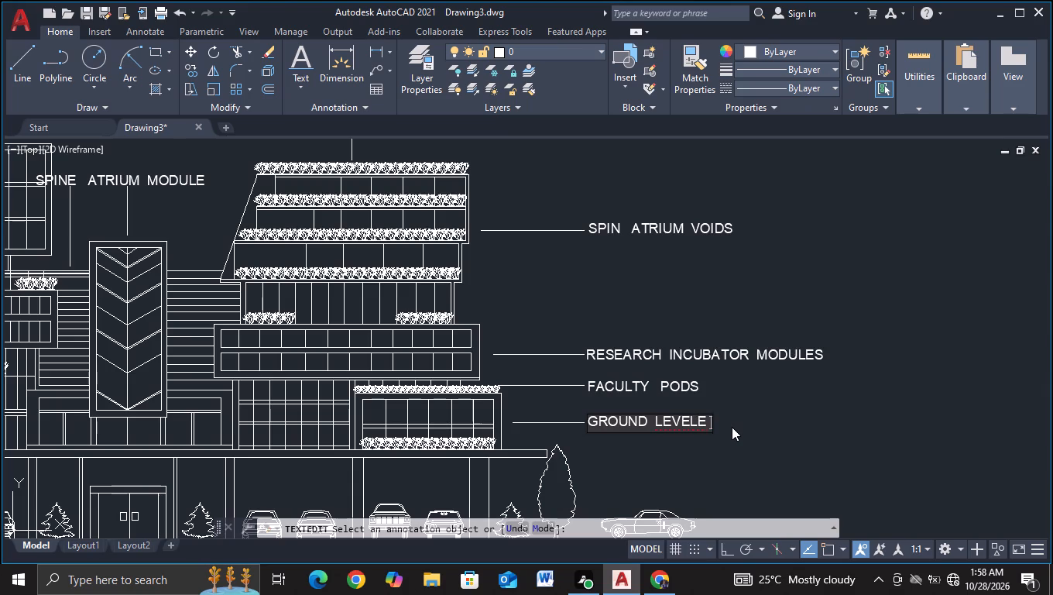
key(space)
click(705, 418)
key(BackSpace)
Extend the "GROUND LEVEL" label so it reads "GROUND LEVEL PUBLIC INTERFACE".
key(space)
key(space)
text(PUBLIC)
key(space)
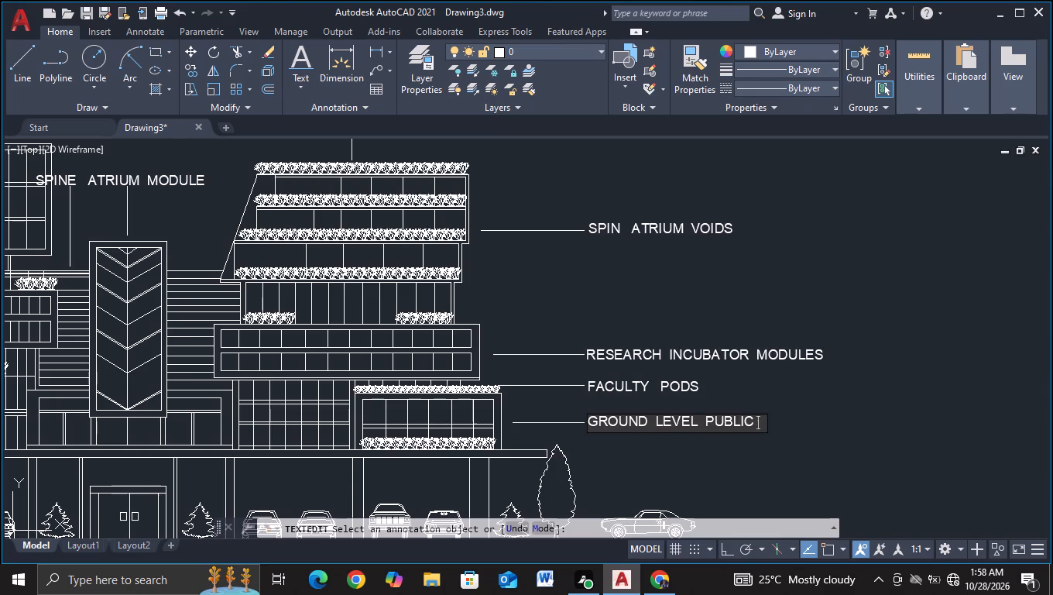
key(space)
text(INTER)
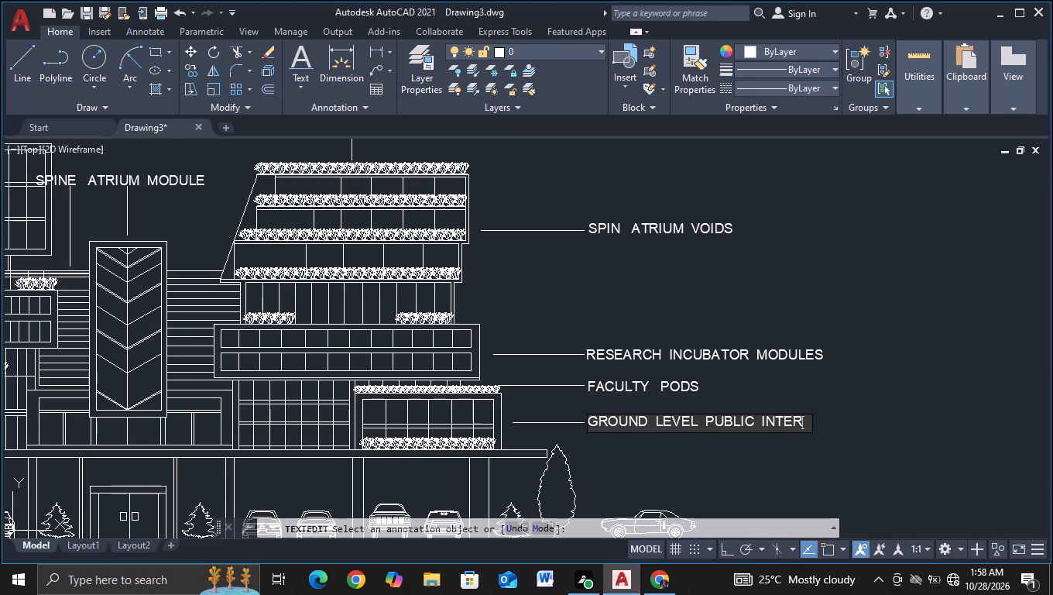
text(FACE)
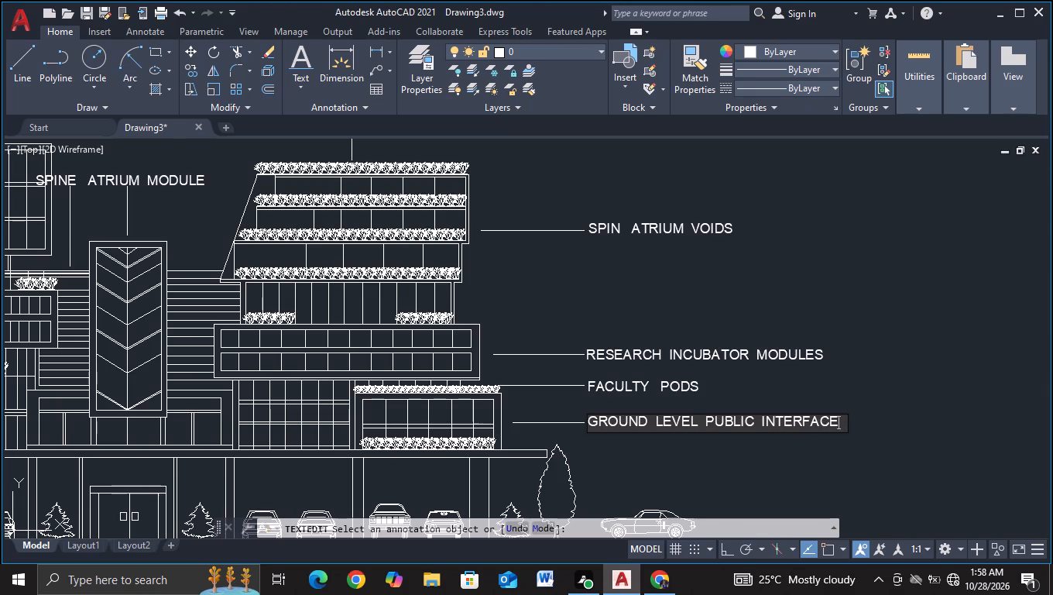
click(771, 464)
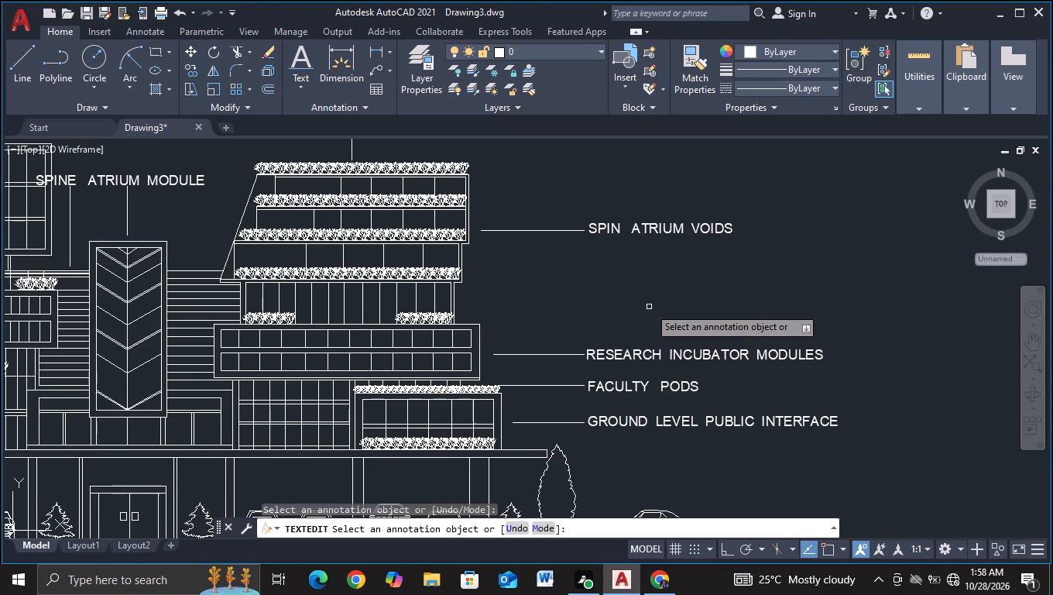
Insert a colon after "POD B" in the right wing's upper label so it reads "POD B : BIOTECHNOLOGY AND GENOMICS".
scroll(626, 309, down, 2)
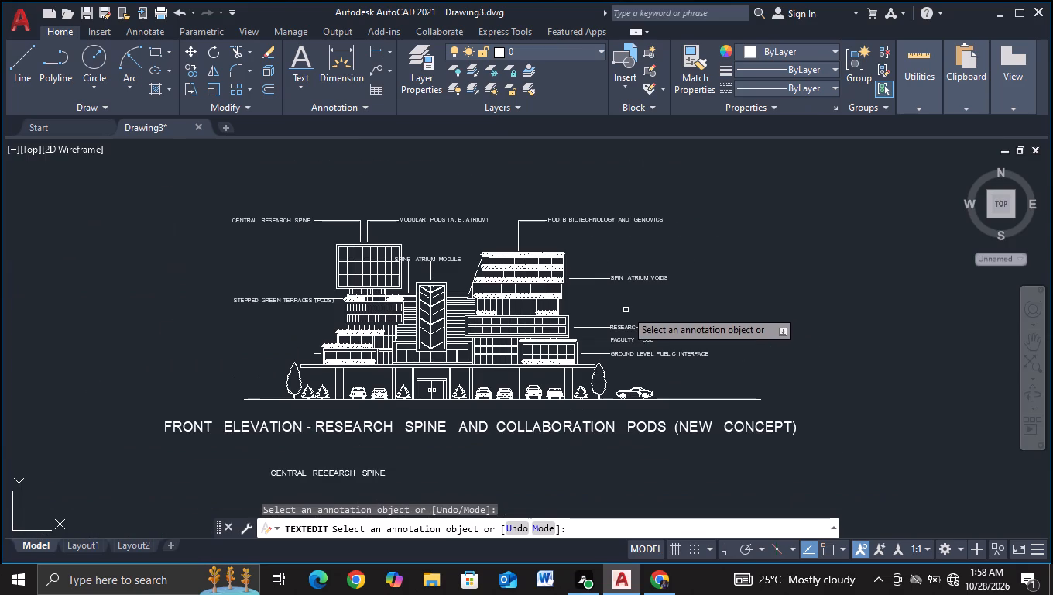
middle_drag(629, 292, 674, 285)
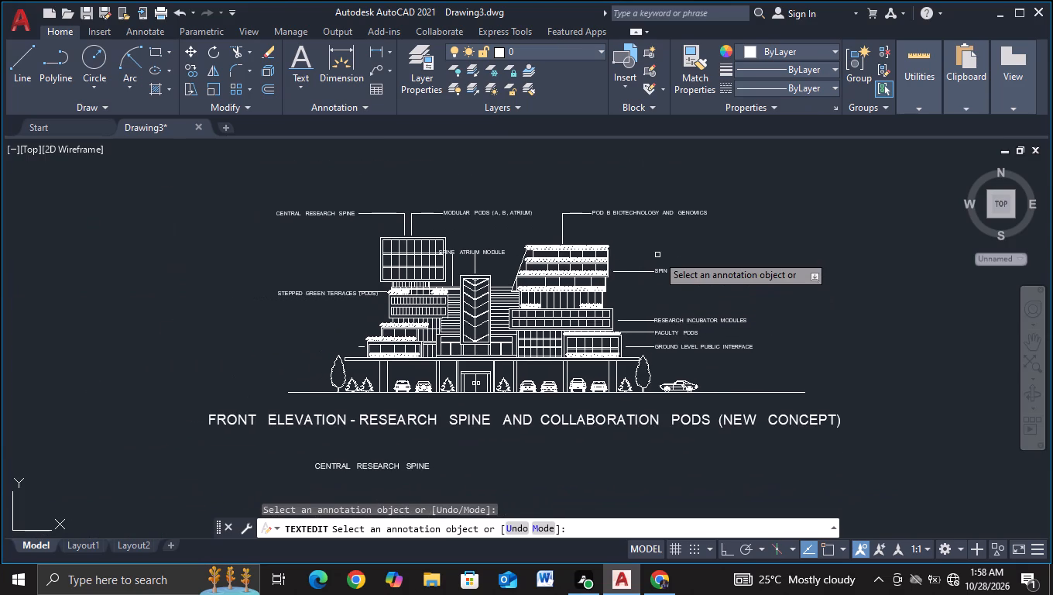
click(647, 214)
scroll(647, 214, up, 2)
click(630, 207)
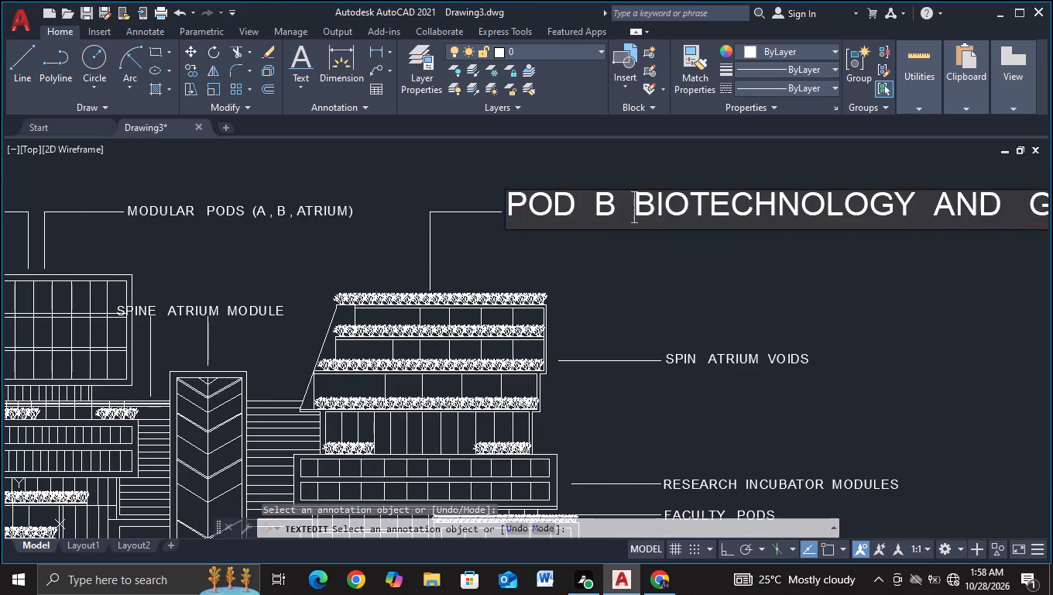
click(623, 205)
click(619, 205)
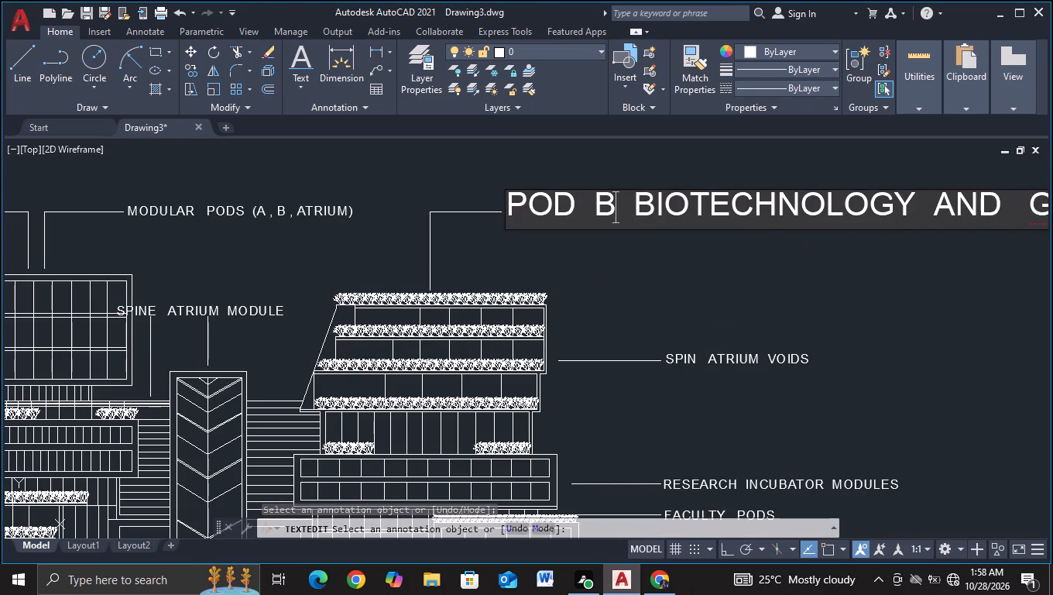
key(space)
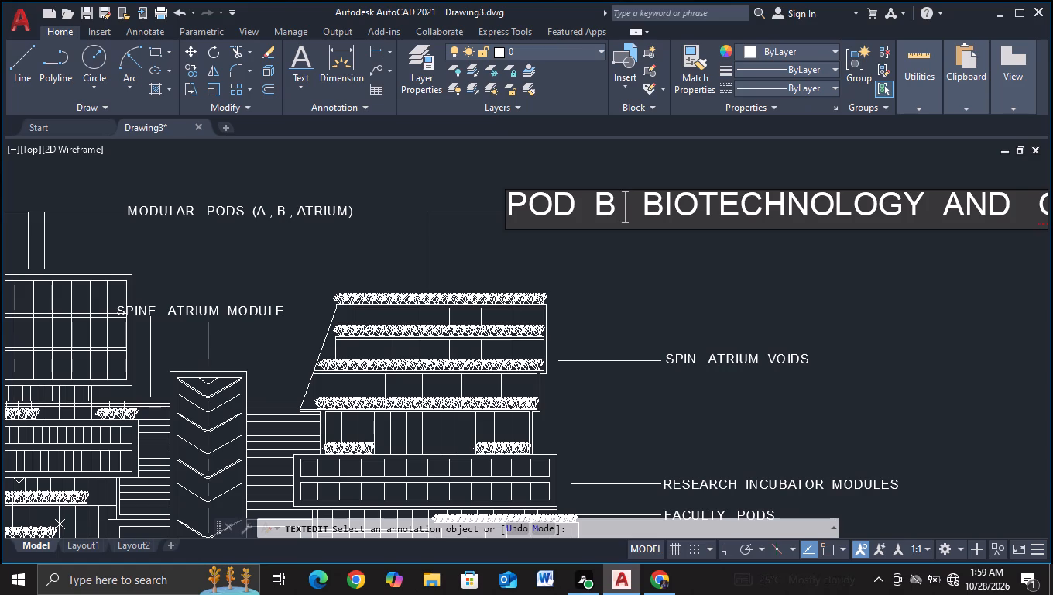
key(semicolon)
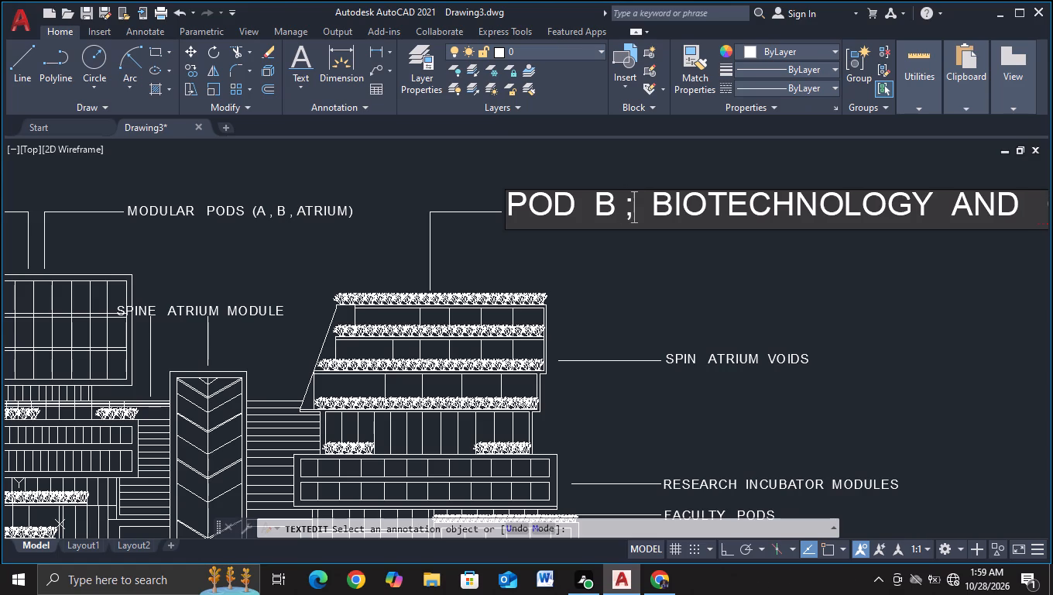
key(BackSpace)
key(shift+colon)
click(697, 264)
Leave text editing and review the leader labels and their lines across the centre and left wing of the elevation.
middle_drag(594, 273, 705, 258)
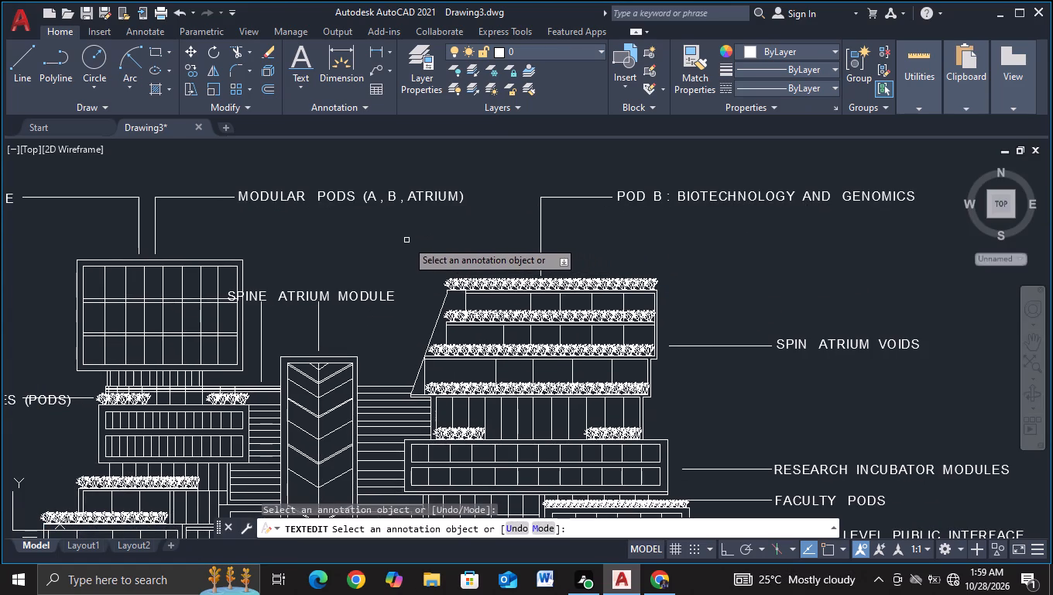
middle_drag(385, 256, 471, 244)
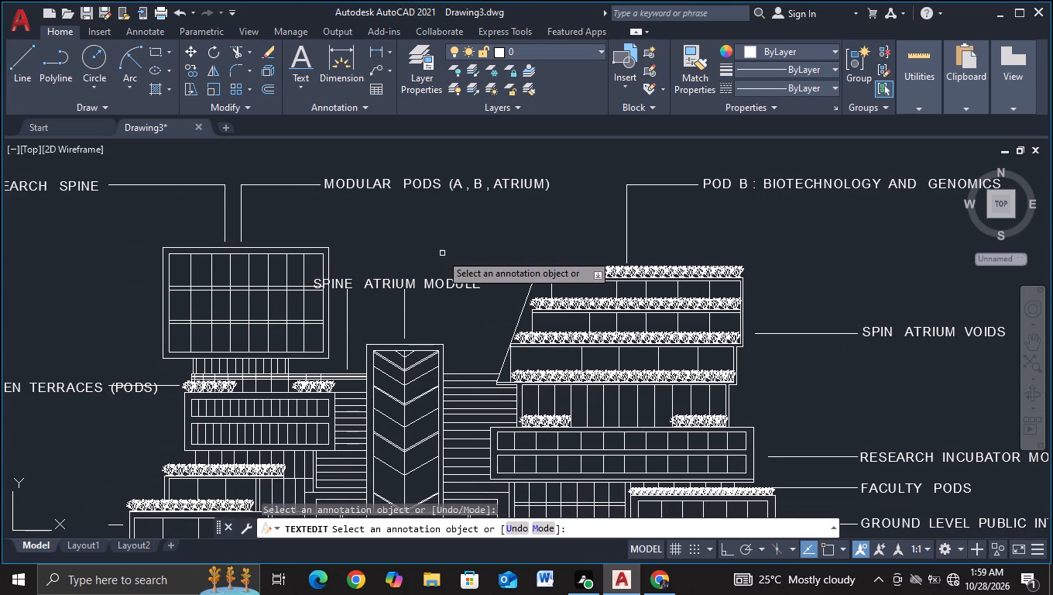
middle_drag(96, 234, 325, 237)
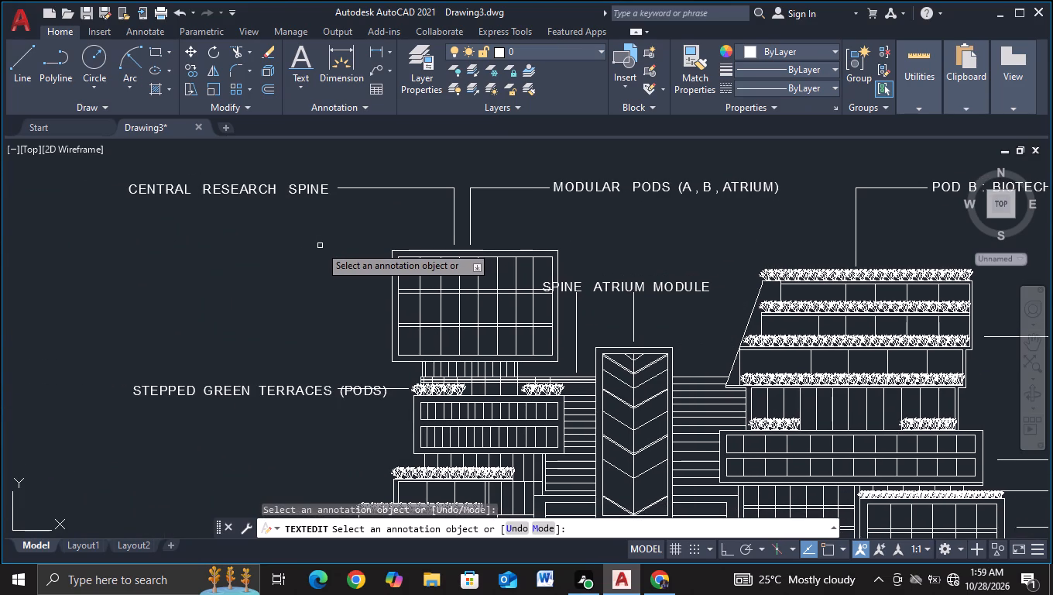
middle_drag(317, 309, 317, 270)
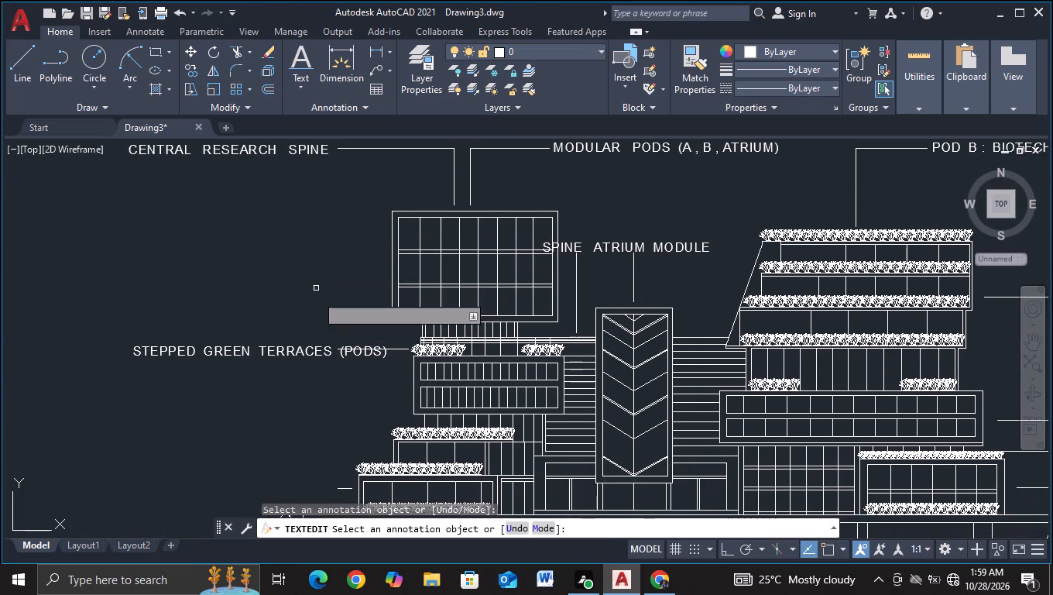
middle_drag(313, 329, 307, 285)
middle_drag(314, 400, 328, 260)
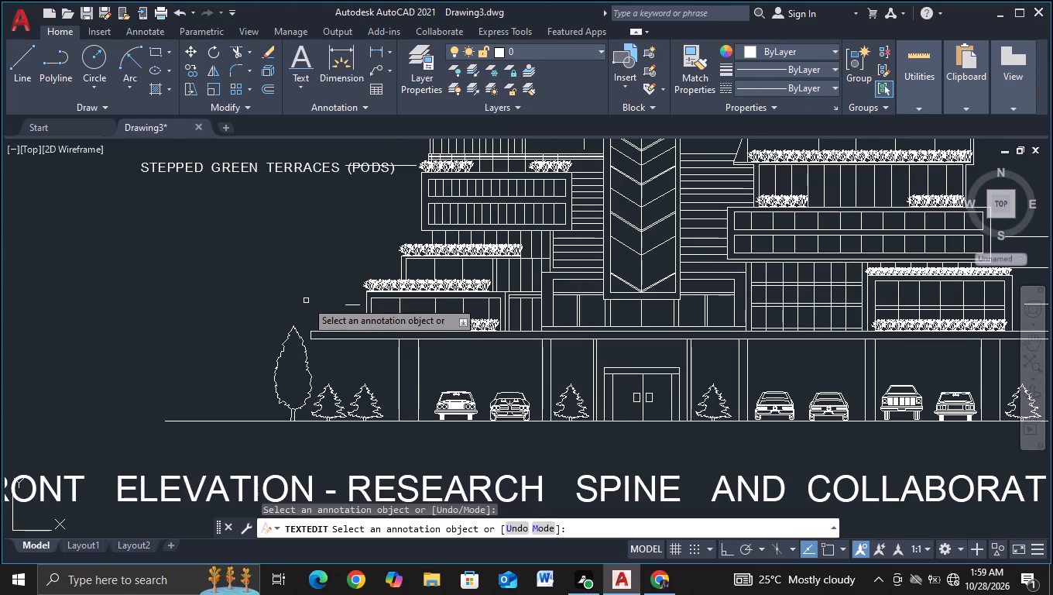
key(Escape)
scroll(307, 297, down, 2)
middle_drag(312, 297, 255, 322)
scroll(390, 238, up, 1)
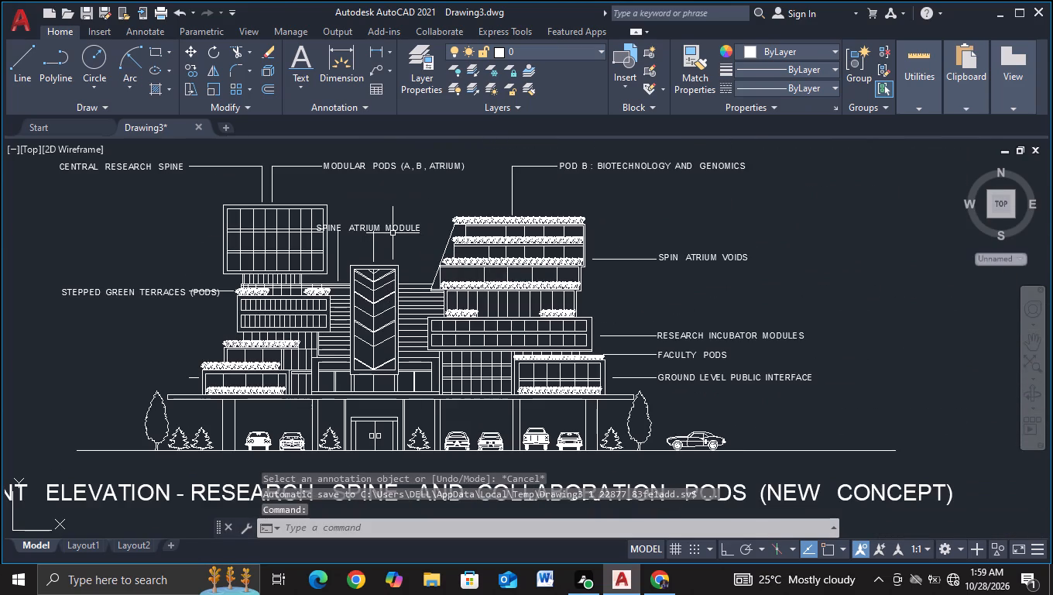
Move the "SPINE ATRIUM MODULE" label clear of the upper left pod so it sits above its two leader lines.
click(393, 231)
key(m)
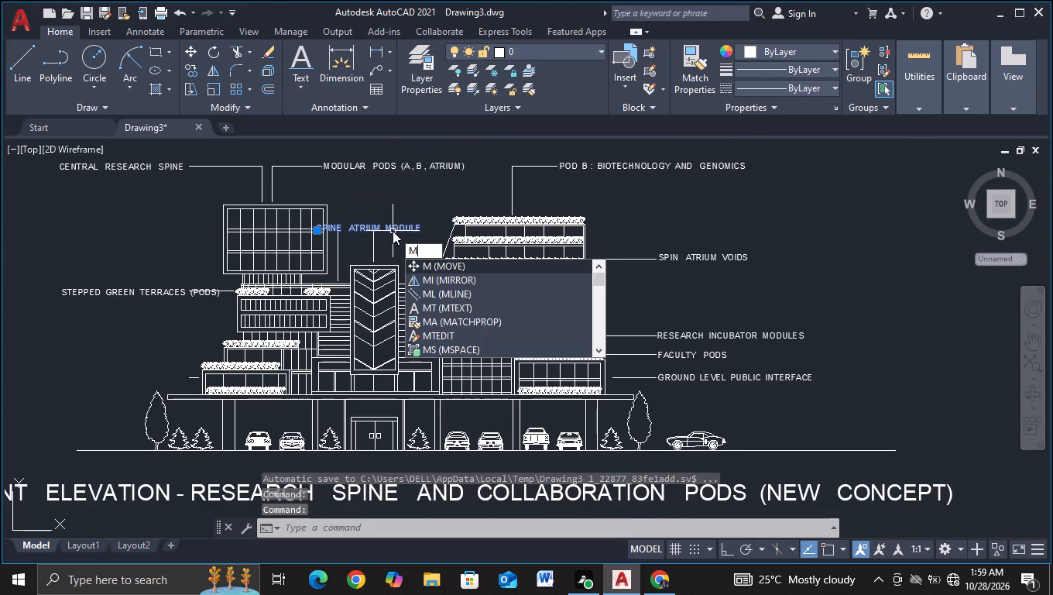
click(448, 260)
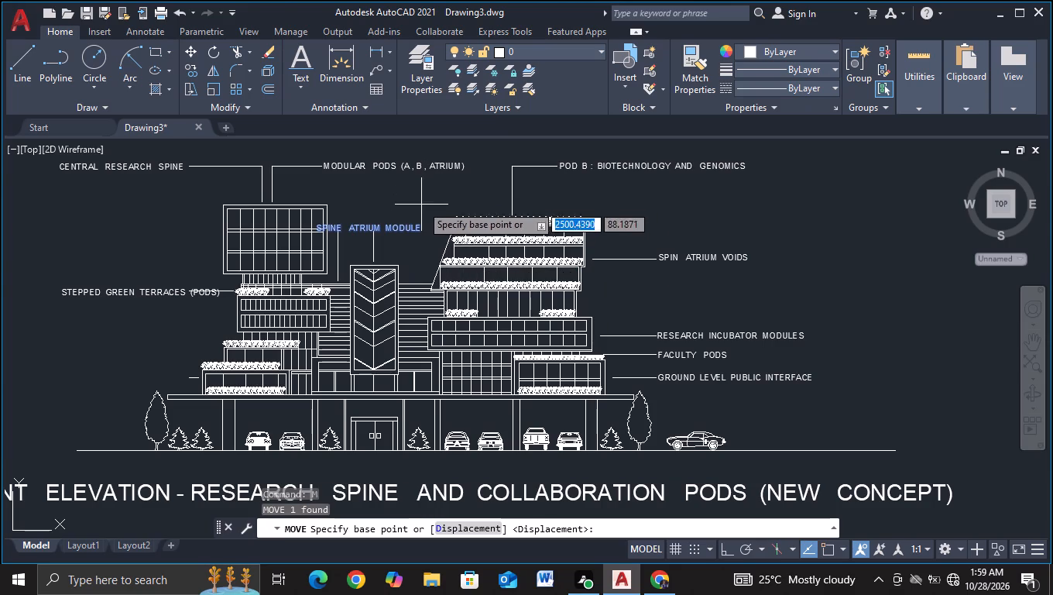
click(421, 205)
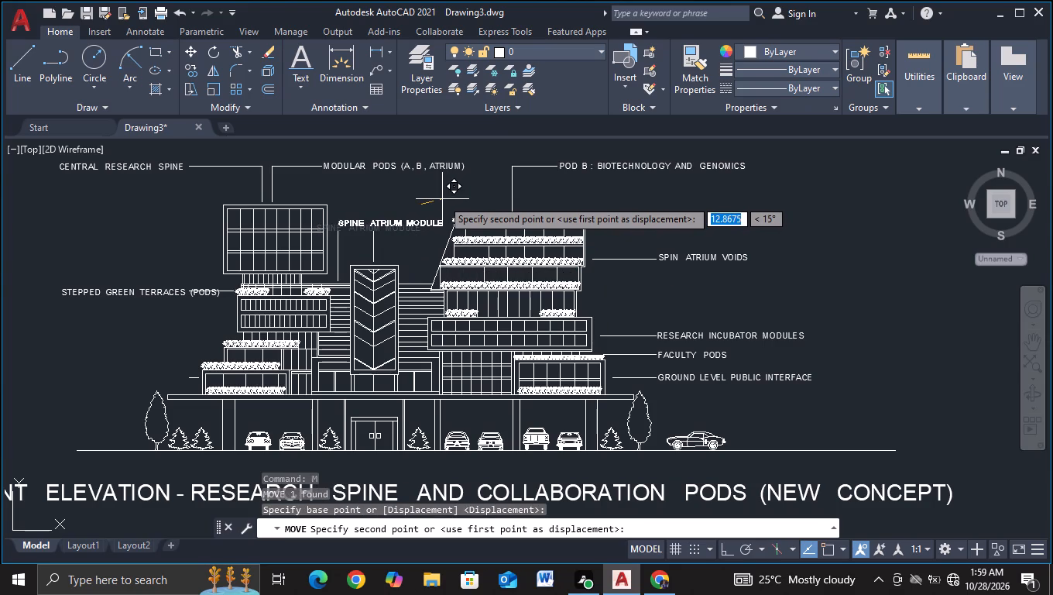
key(F8)
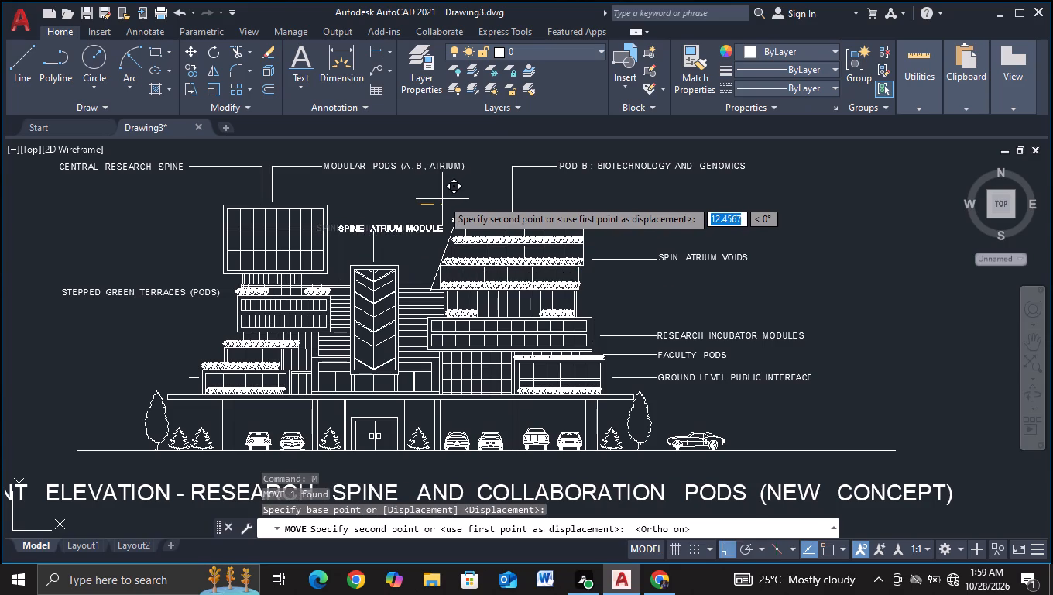
scroll(435, 198, up, 2)
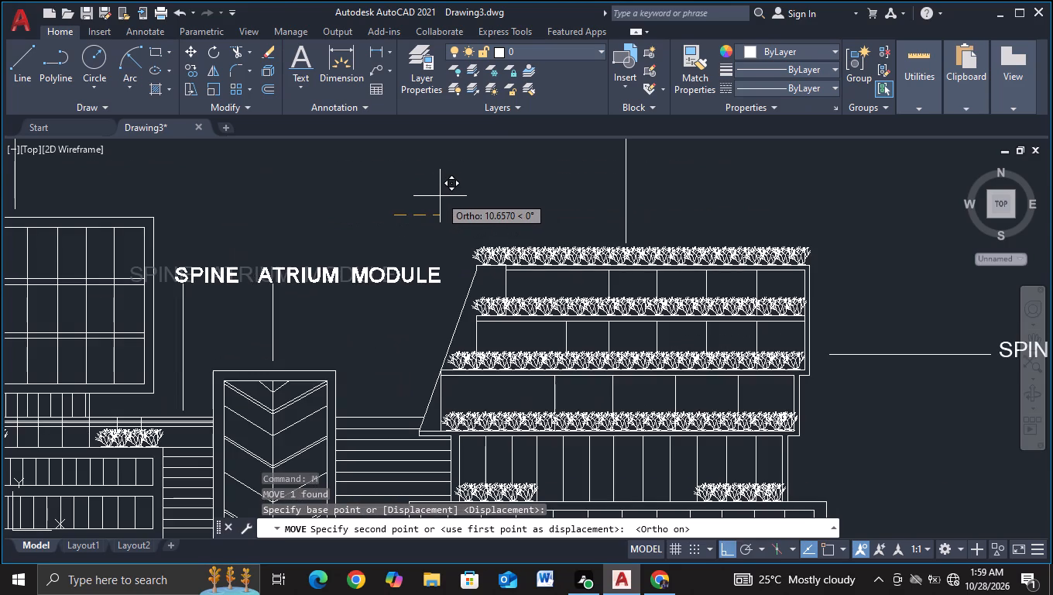
key(F8)
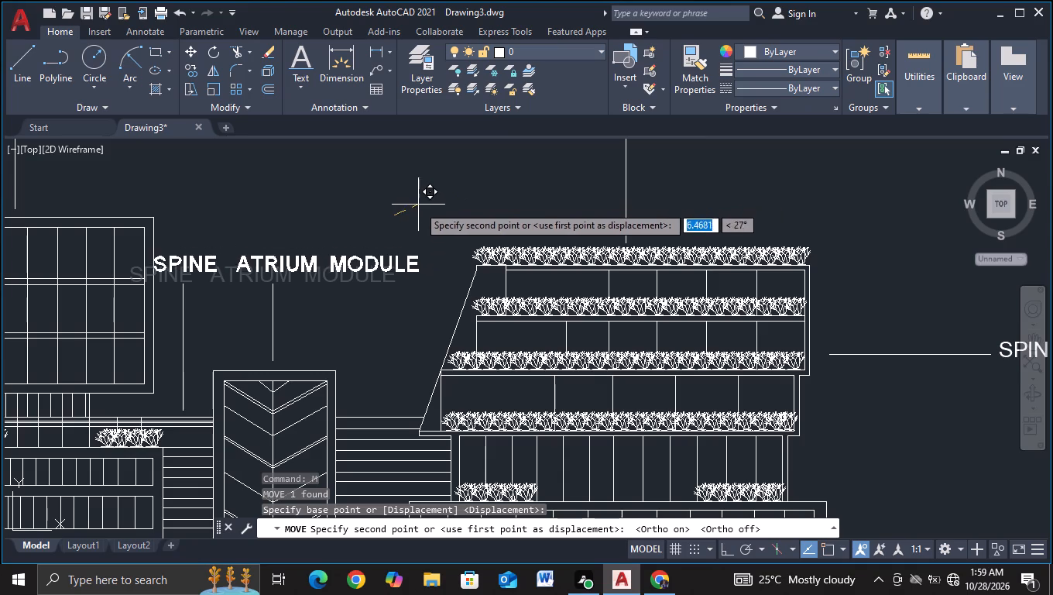
click(422, 211)
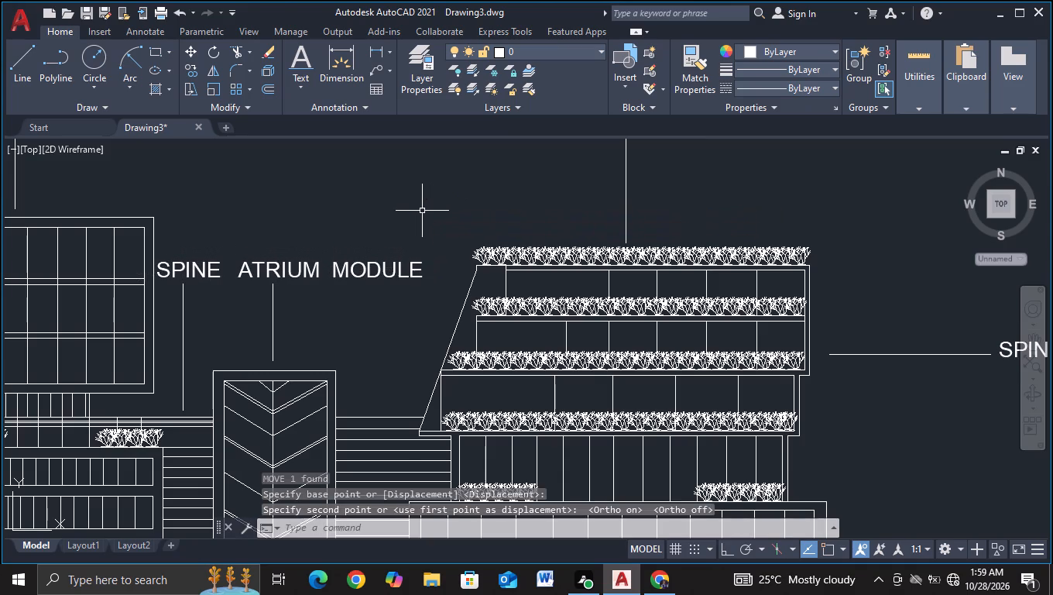
scroll(421, 211, down, 2)
middle_drag(382, 220, 424, 207)
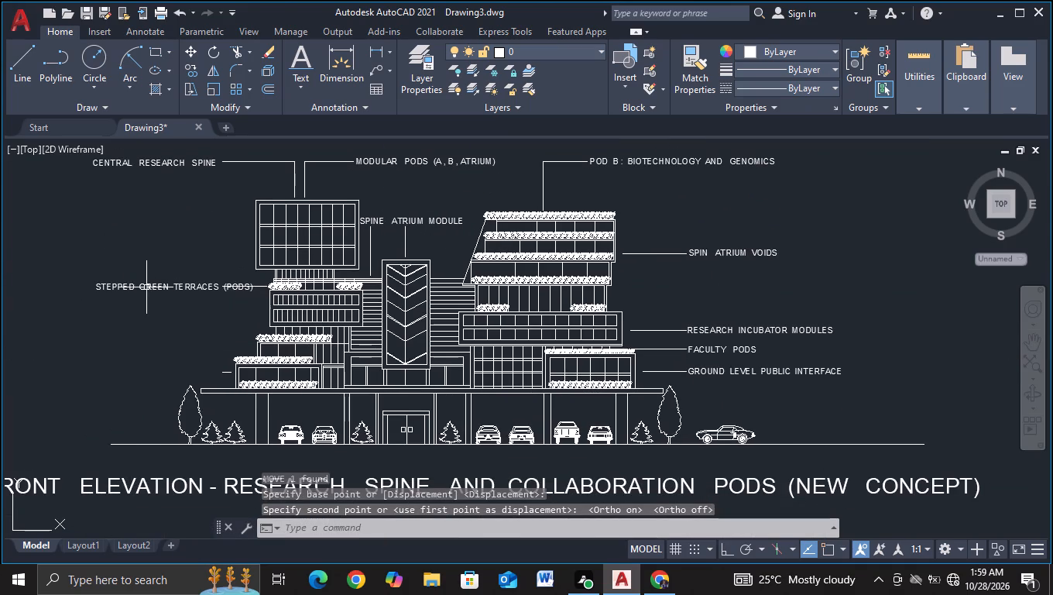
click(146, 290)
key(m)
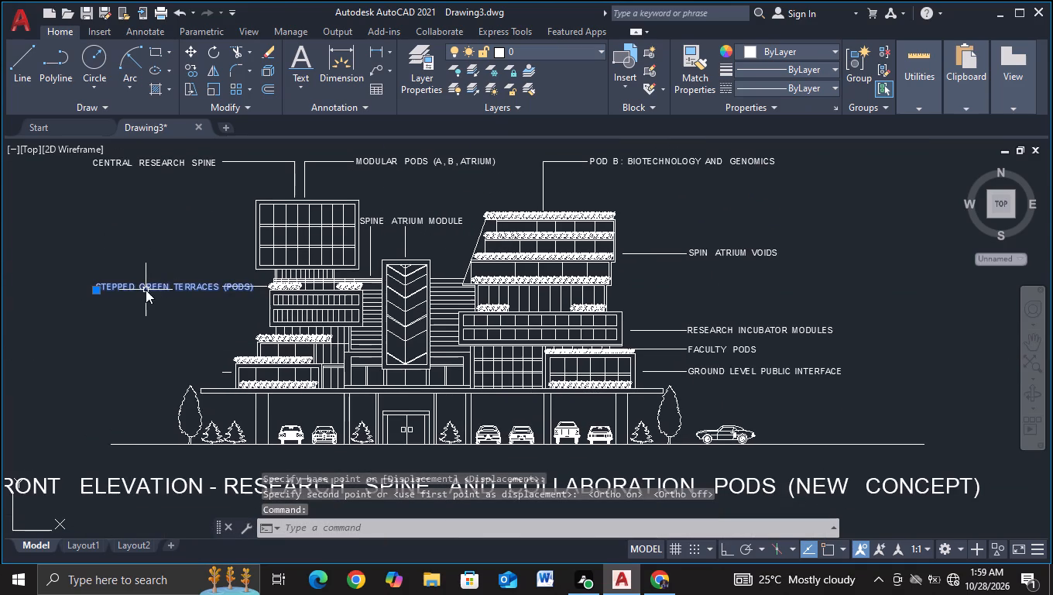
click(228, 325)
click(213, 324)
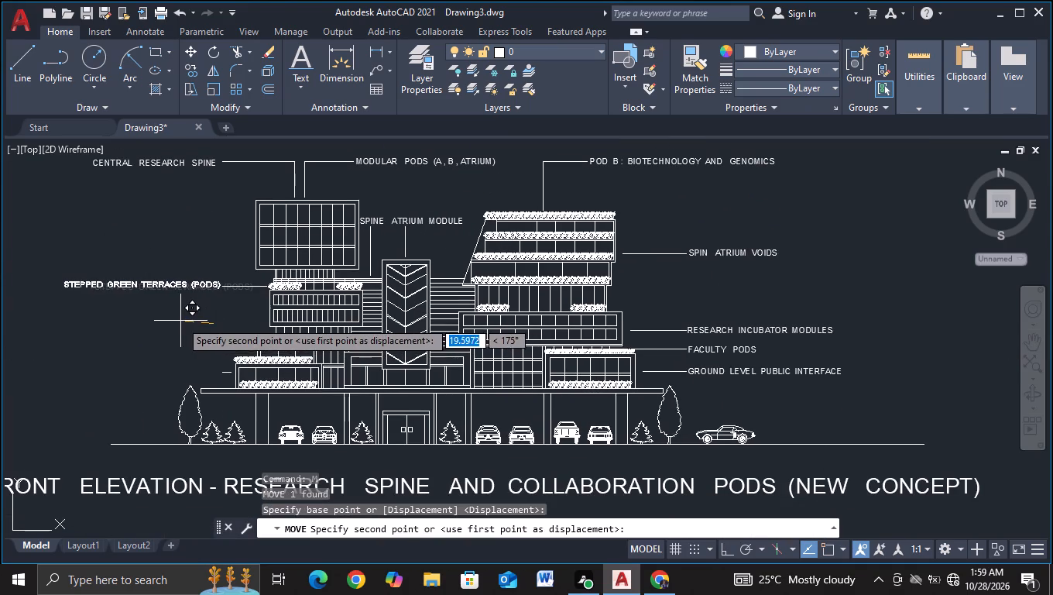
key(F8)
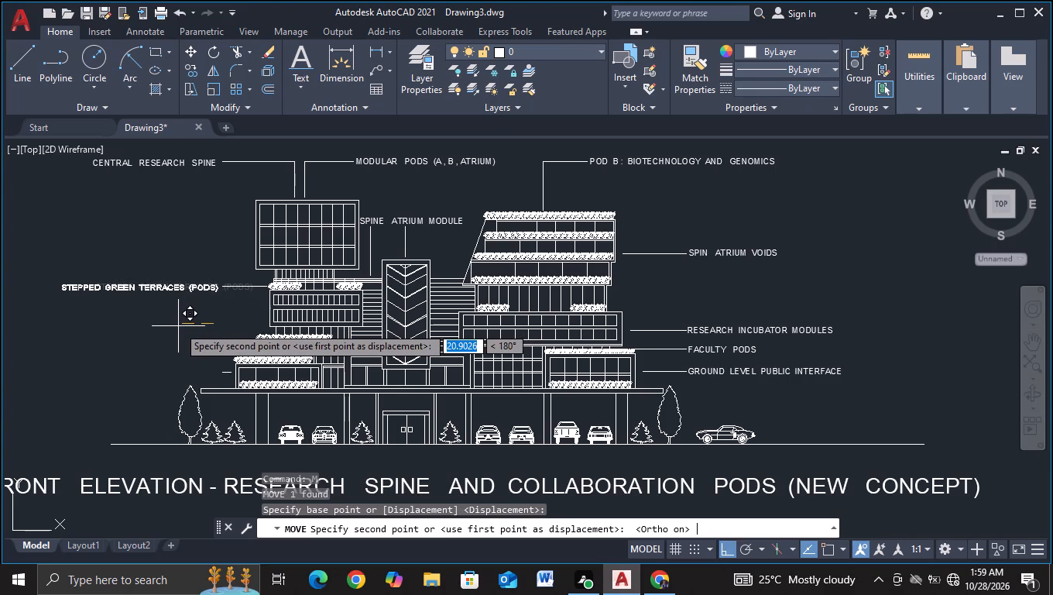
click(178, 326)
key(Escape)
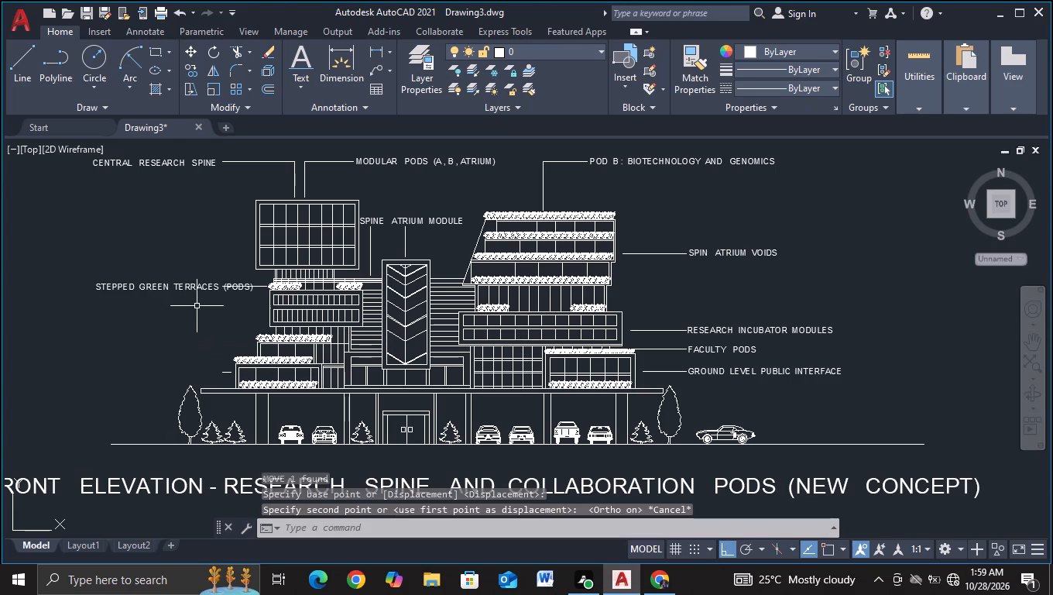
Move the "STEPPED GREEN TERRACES (PODS)" label about 19 units horizontally away from the building to clear its leader line.
click(144, 284)
key(m)
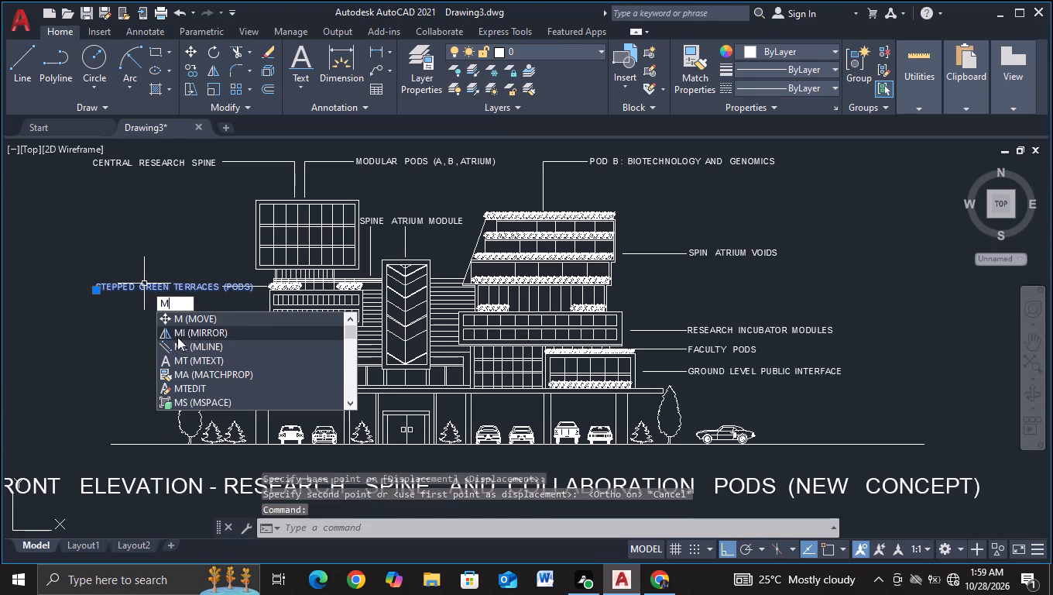
double_click(182, 321)
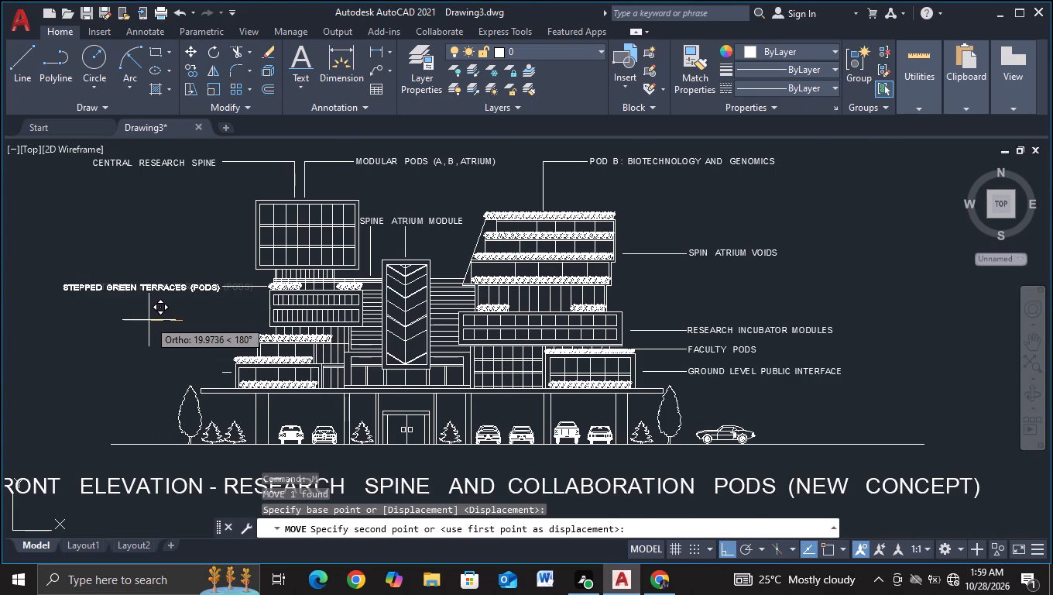
scroll(149, 320, up, 1)
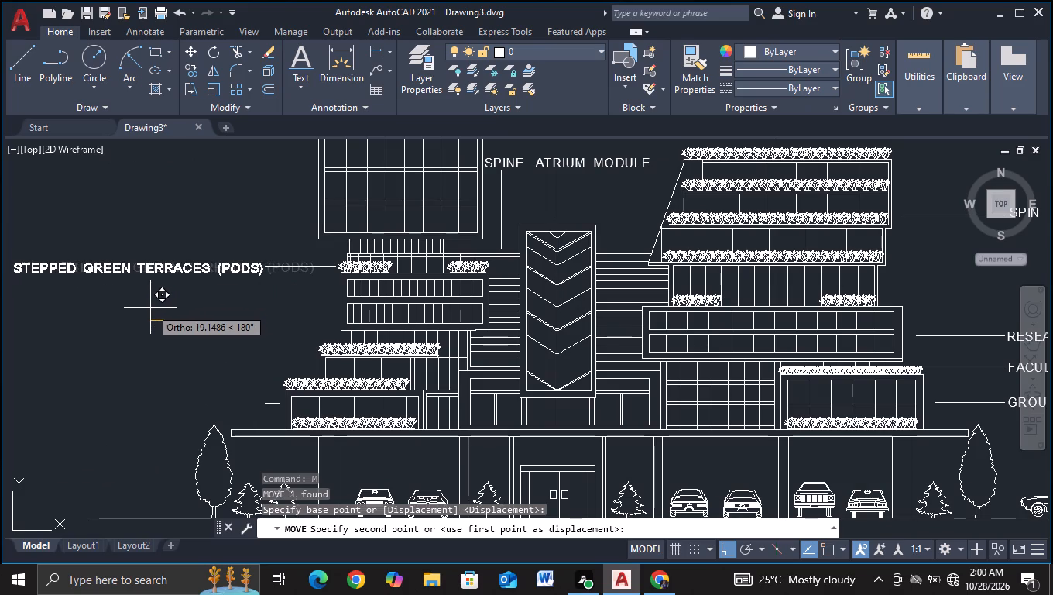
click(149, 308)
click(149, 308)
Copy the "STEPPED GREEN TERRACES (PODS)" label about 51 units straight down to the left wing's lowest leader line.
middle_drag(166, 365, 177, 332)
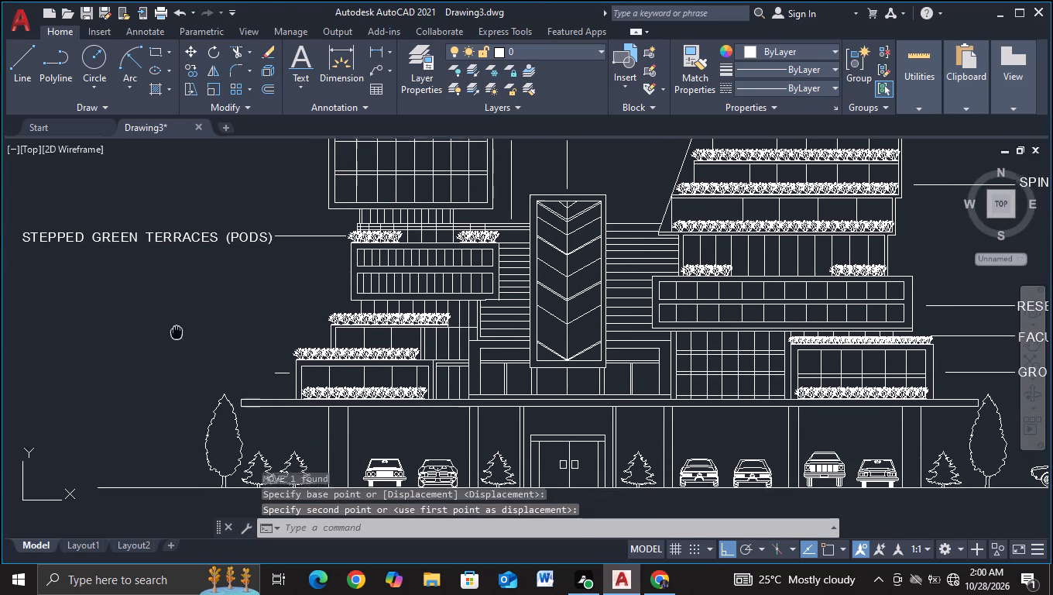
click(186, 241)
key(c)
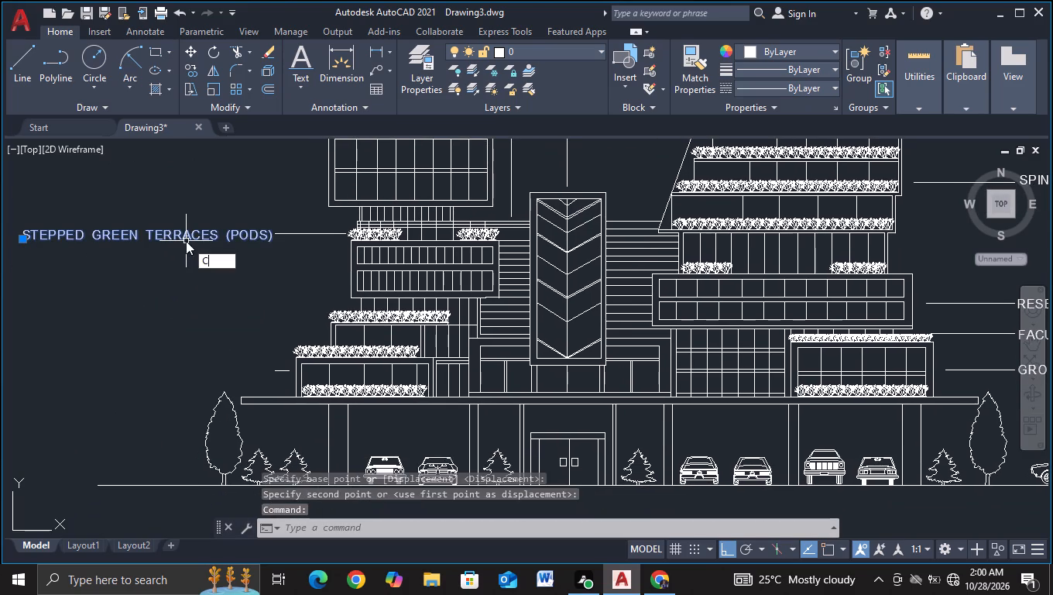
click(215, 290)
drag(215, 290, 216, 298)
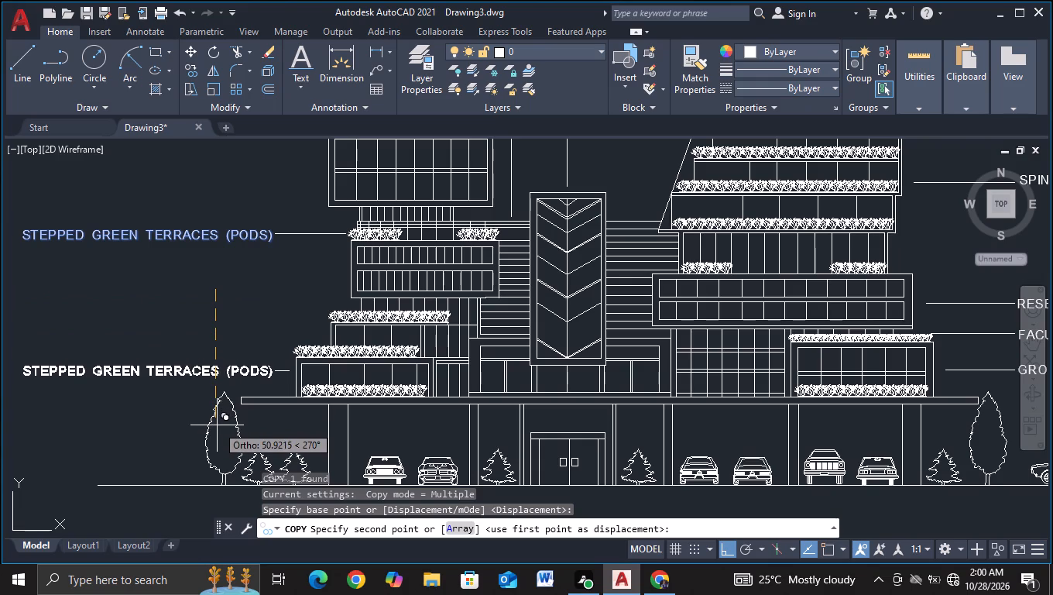
click(216, 424)
key(Escape)
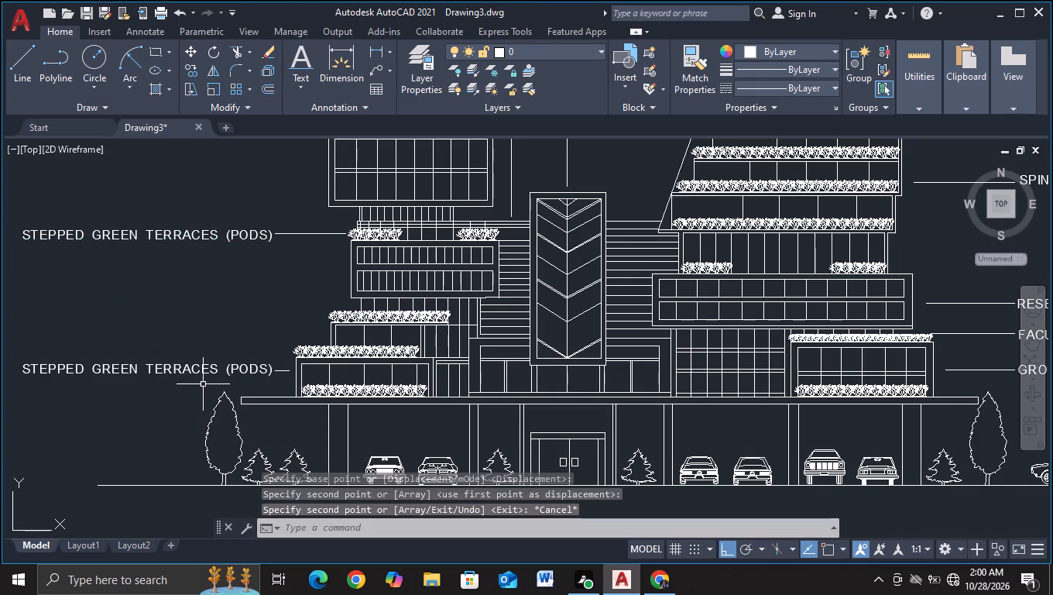
Replace the copied lower label's text with "INTEGRATED PEDESTRAIN CONCOURCES".
click(201, 373)
right_click(201, 373)
click(240, 199)
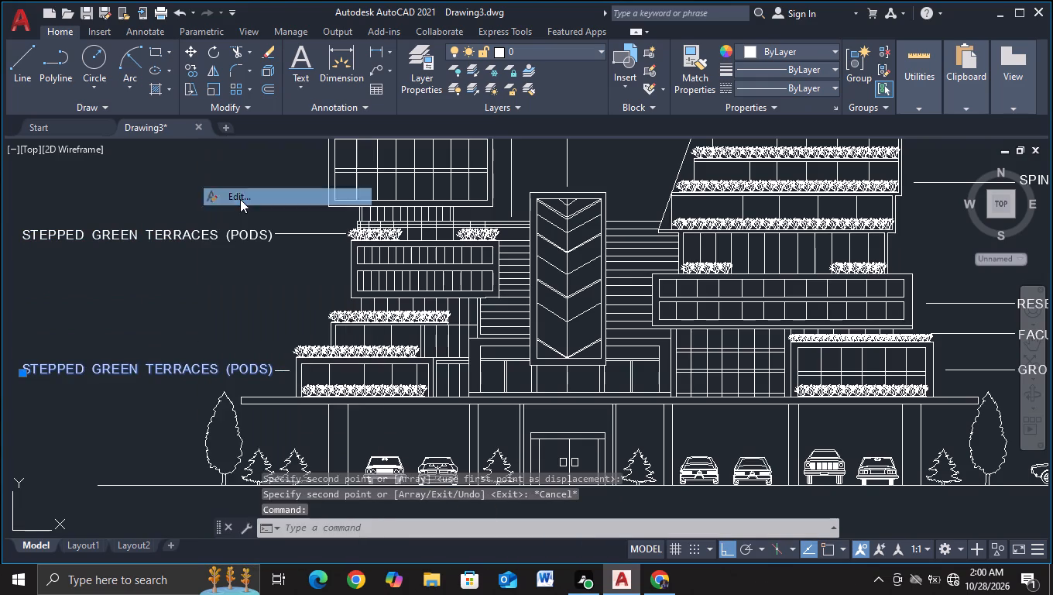
key(BackSpace)
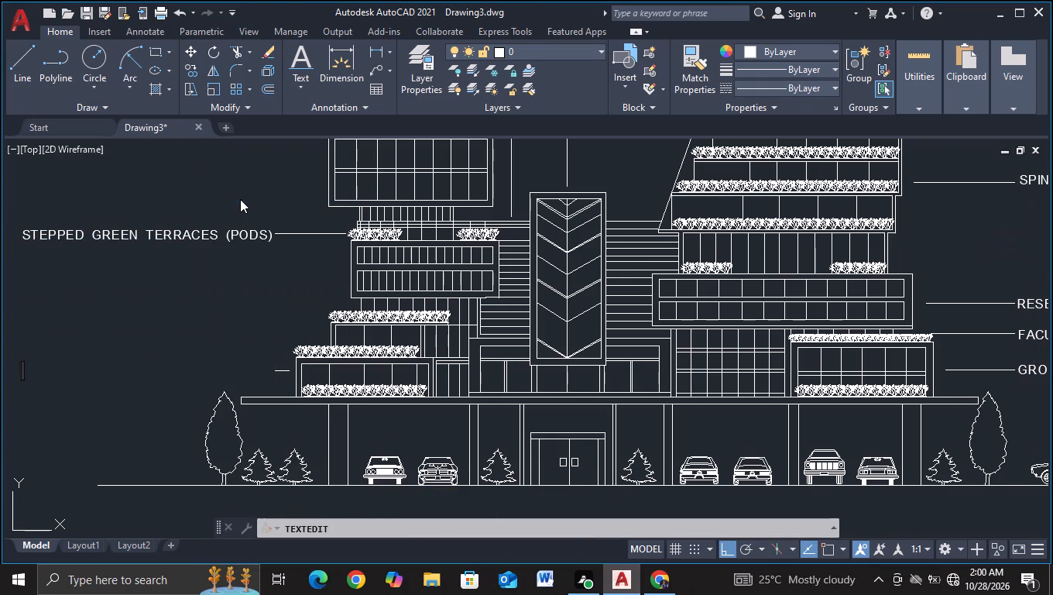
text(INTE)
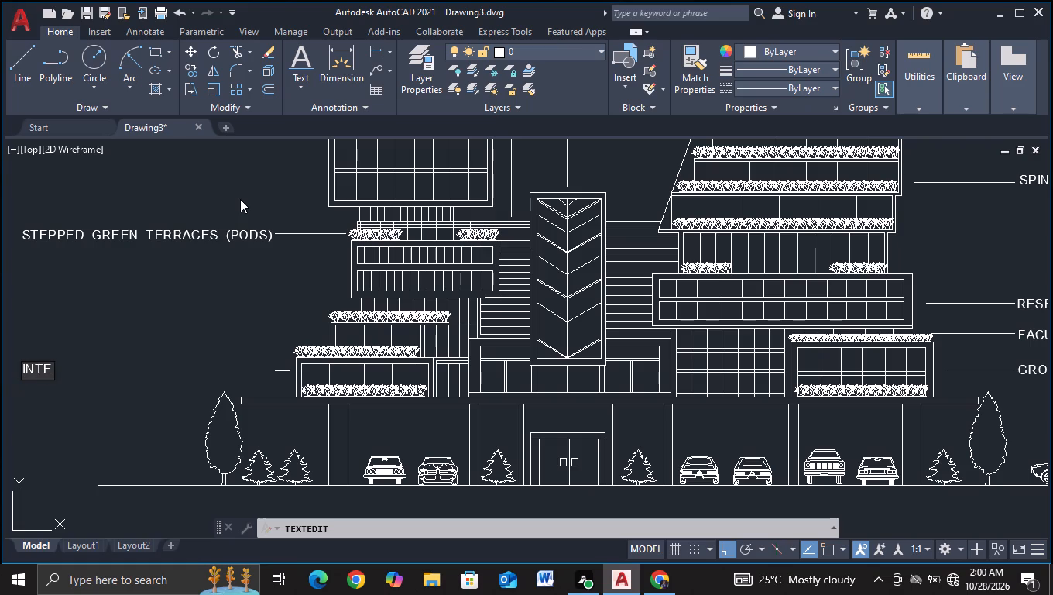
text(GRATED)
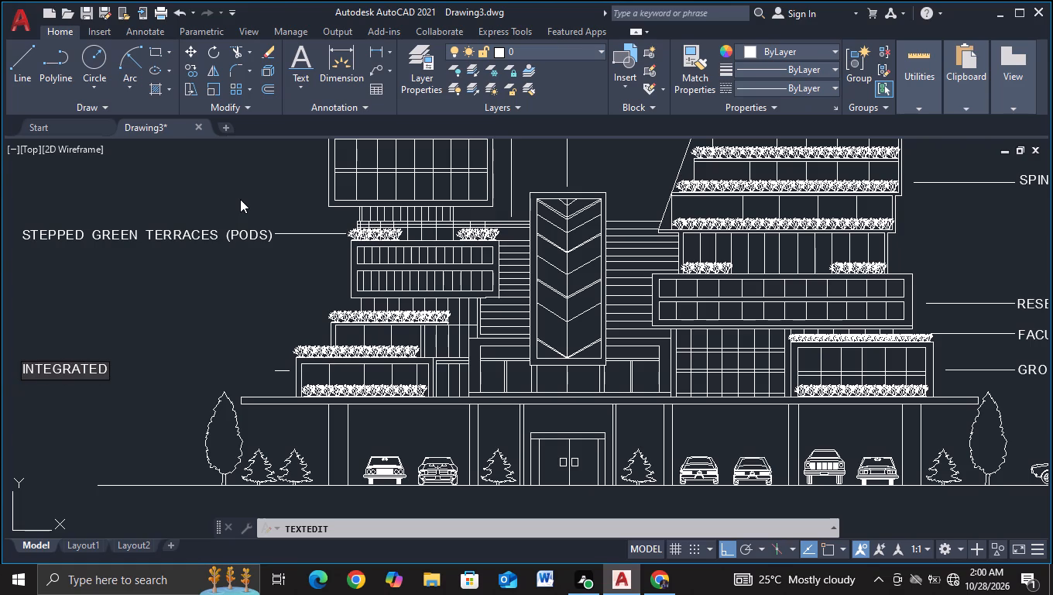
key(space)
key(space)
key(space)
text(PE)
text(DES)
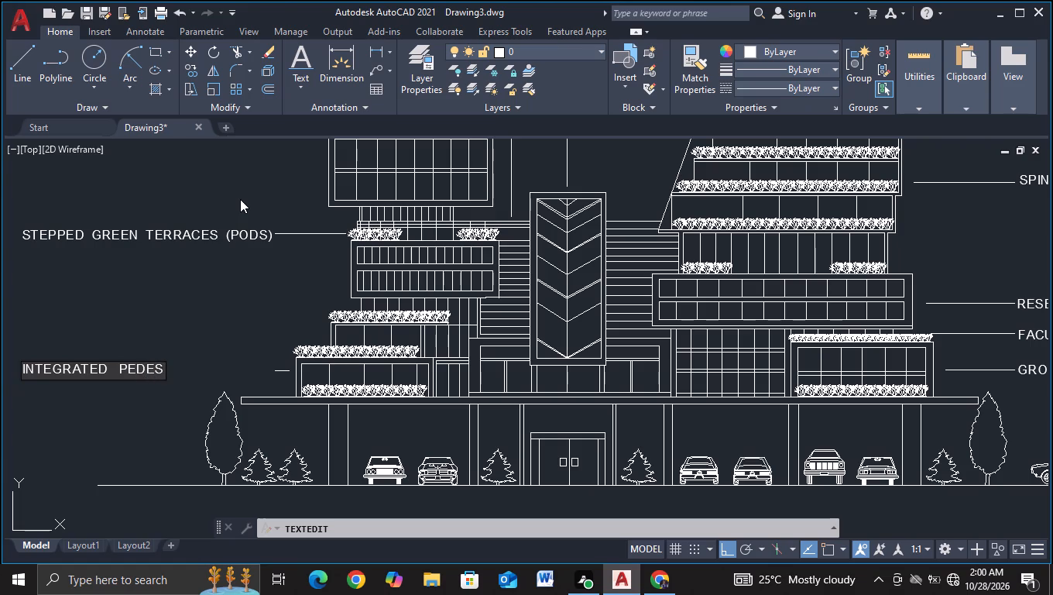
text(TRAIN)
key(space)
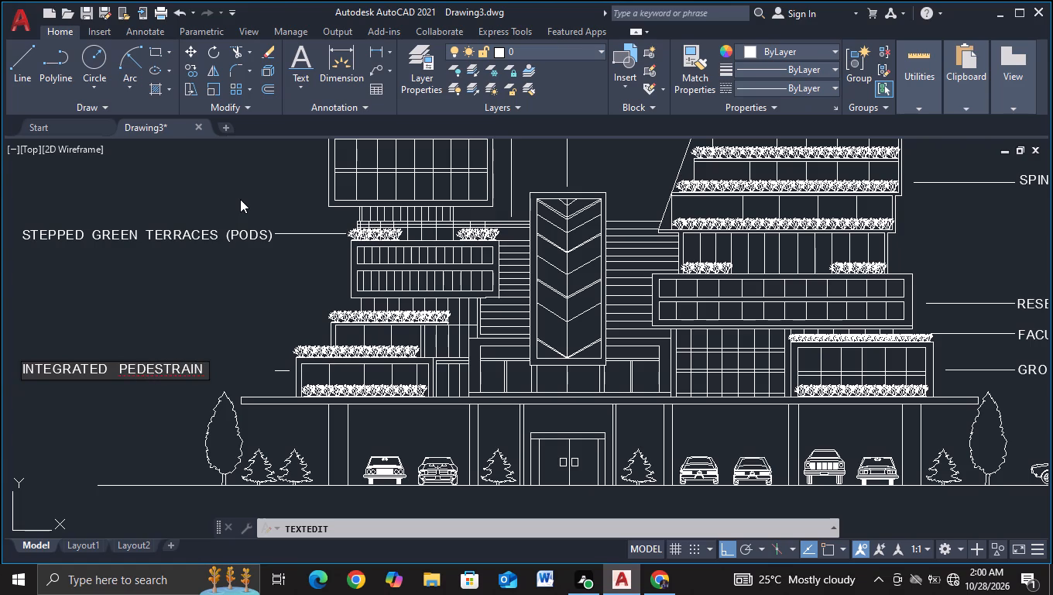
key(space)
text(CON)
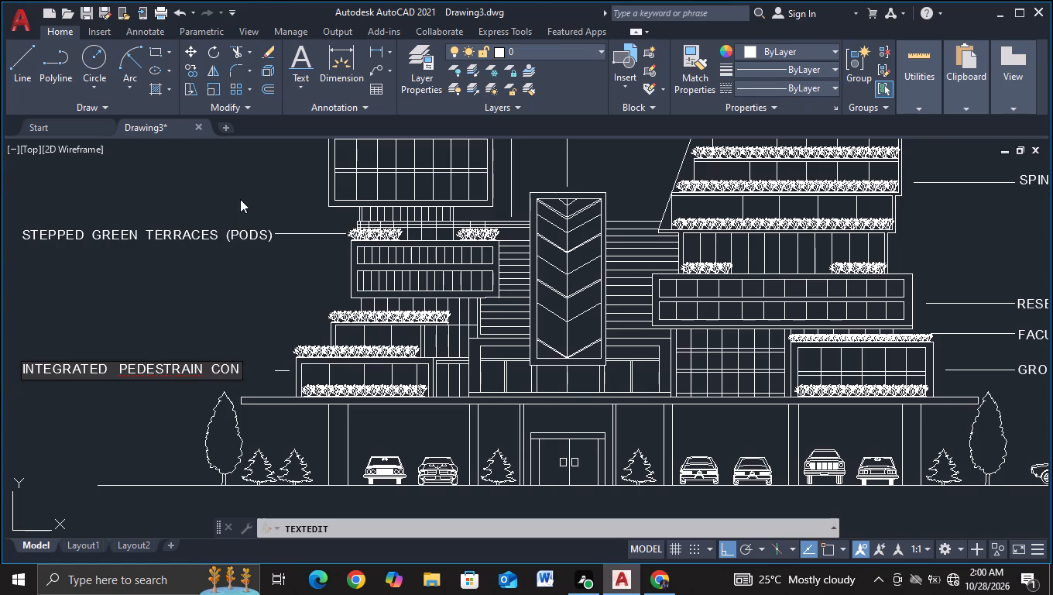
text(COU)
text(RCE)
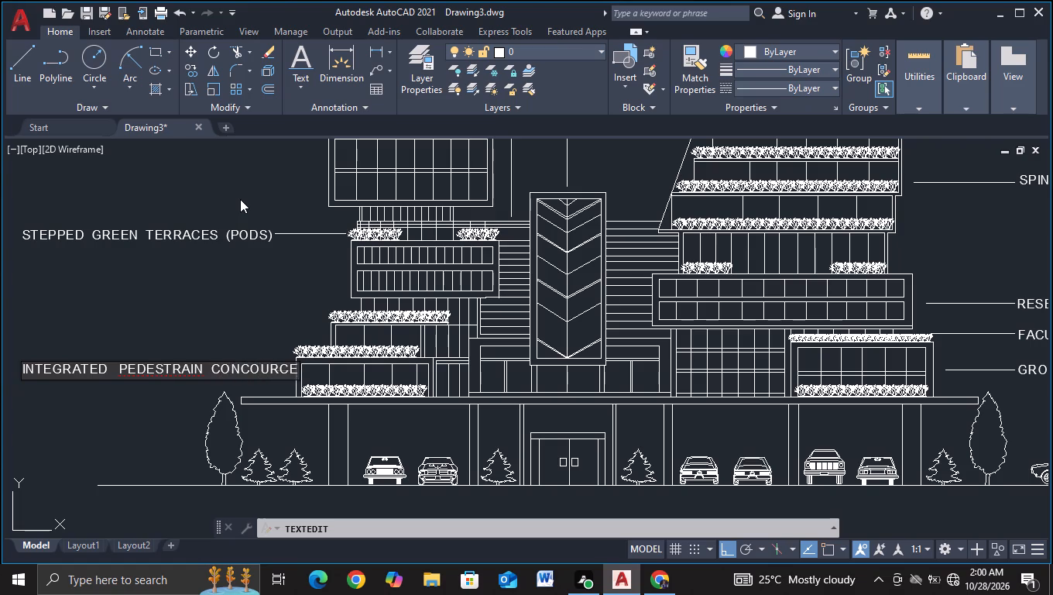
key(s)
Append "(LINEAR PATH)" to the end of the "INTEGRATED PEDESTRAIN CONCOURCES" label.
key(space)
key(space)
key(space)
text((LINERA)
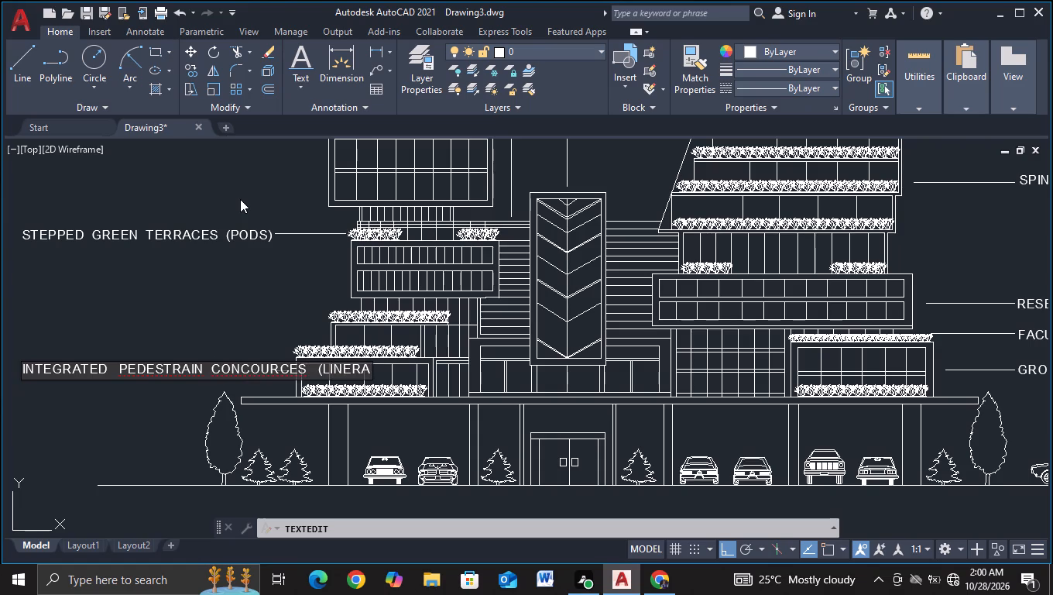
key(BackSpace)
key(BackSpace)
text(AR PARTH)
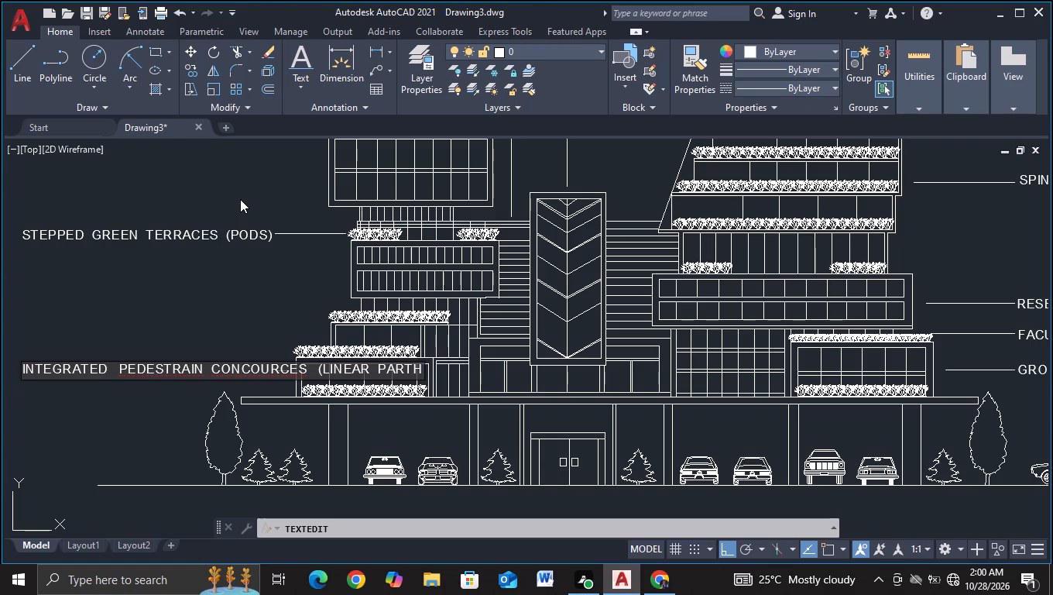
key(shift+parenright)
click(403, 366)
key(BackSpace)
Correct the word "CONCOURCES" to "CONCOURSE" in the label being edited.
scroll(184, 380, up, 2)
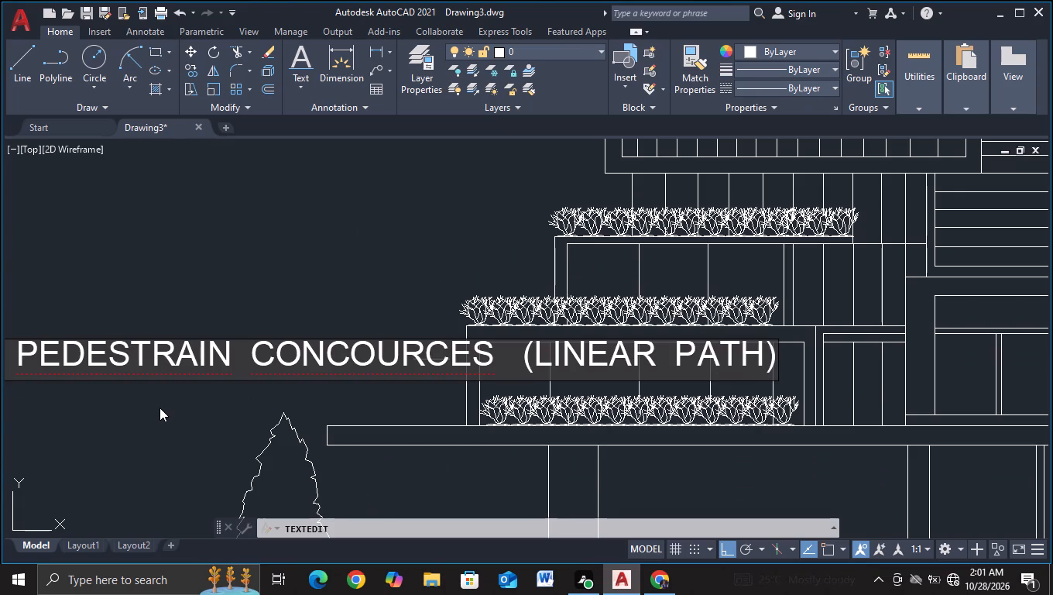
middle_drag(159, 408, 127, 401)
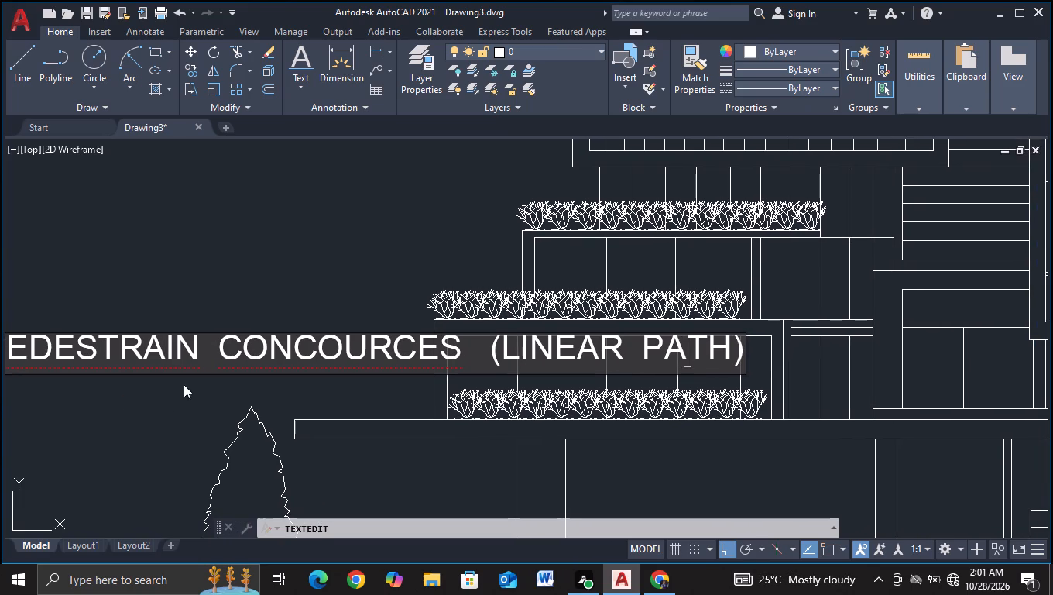
click(414, 343)
key(BackSpace)
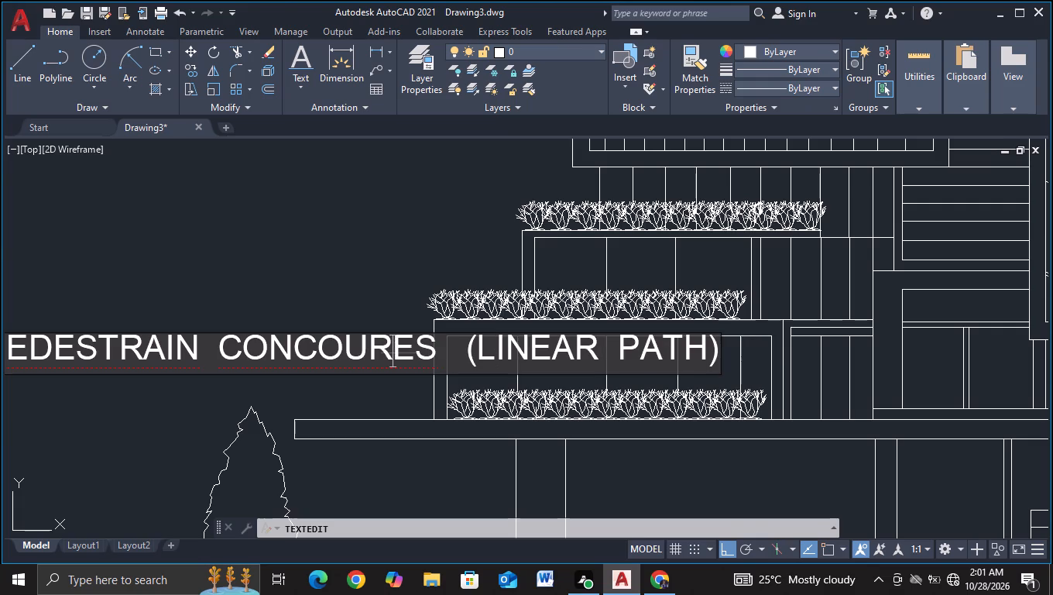
key(s)
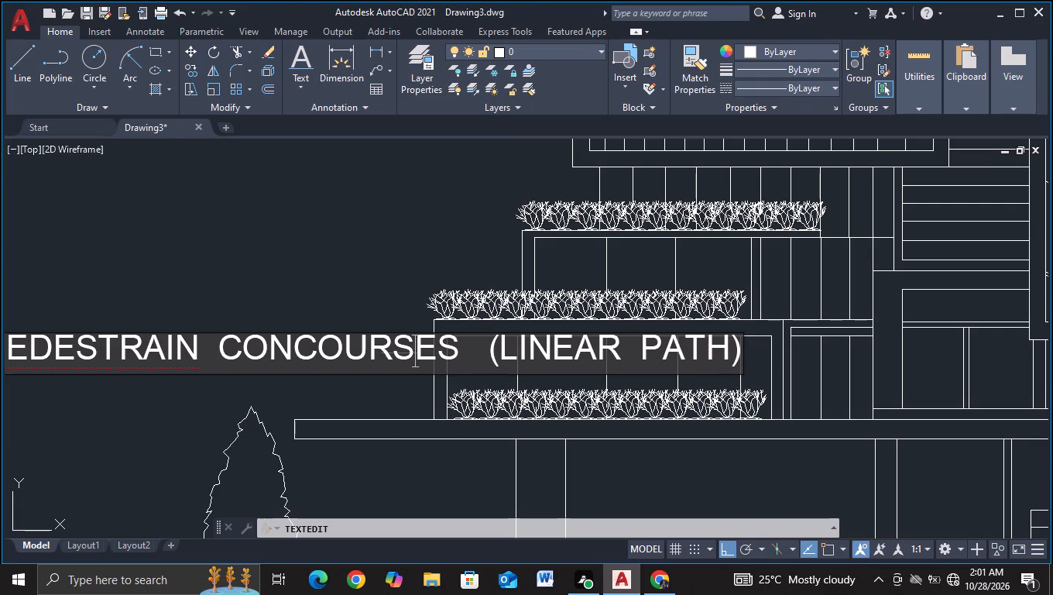
click(462, 335)
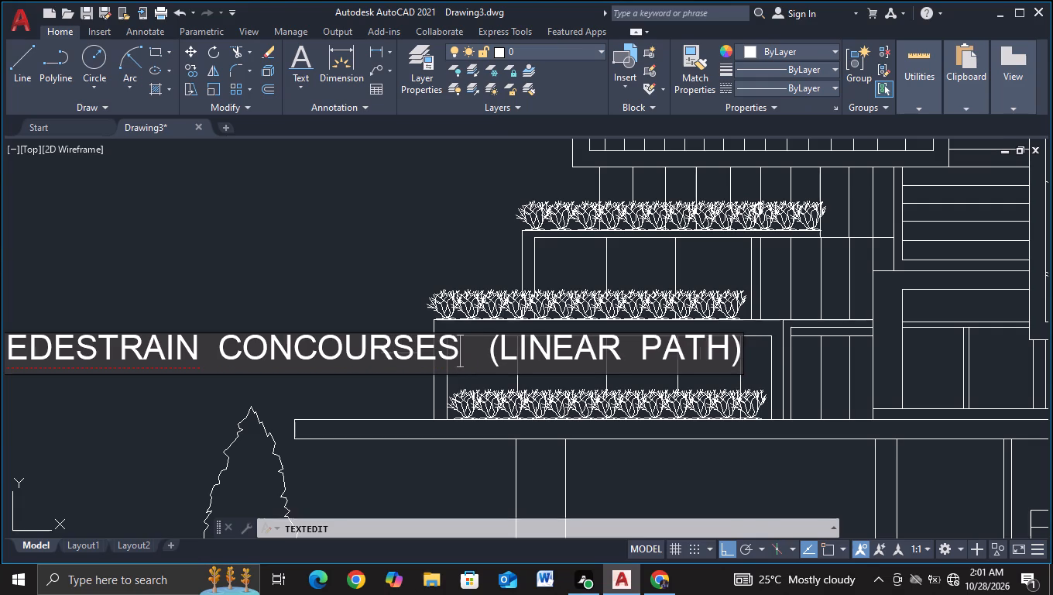
key(BackSpace)
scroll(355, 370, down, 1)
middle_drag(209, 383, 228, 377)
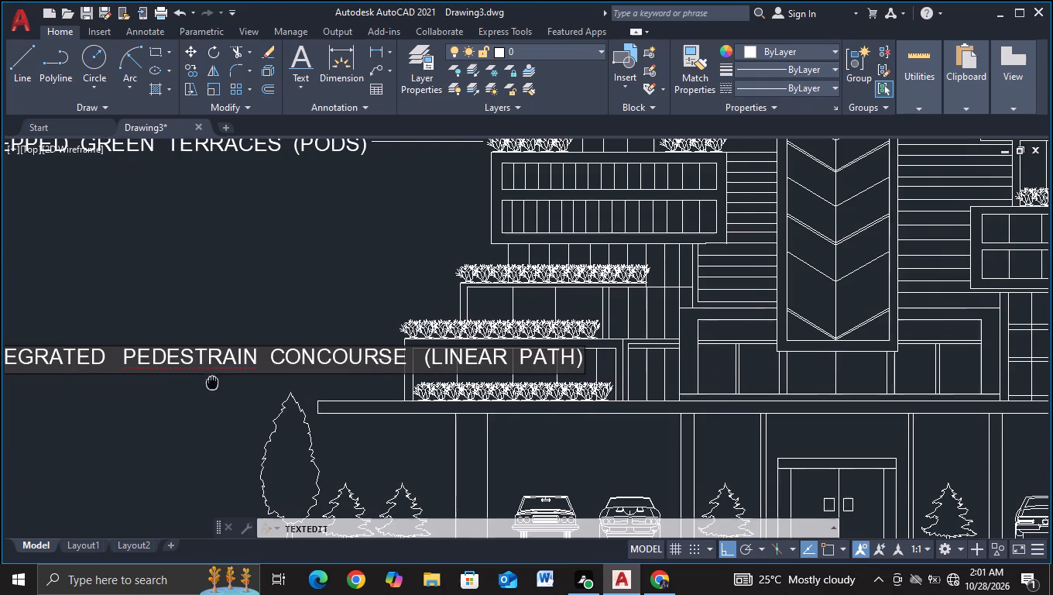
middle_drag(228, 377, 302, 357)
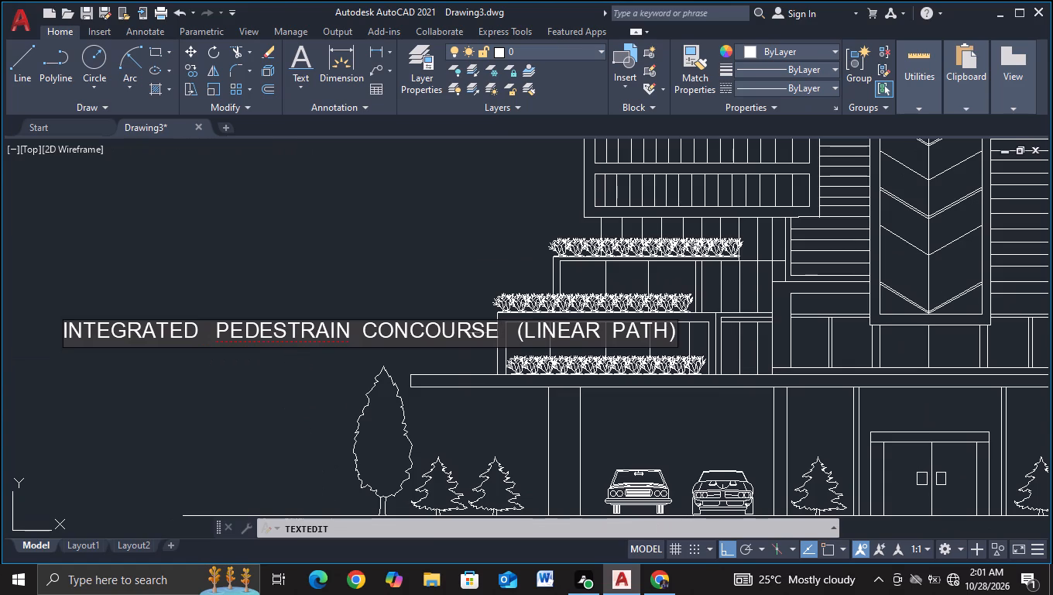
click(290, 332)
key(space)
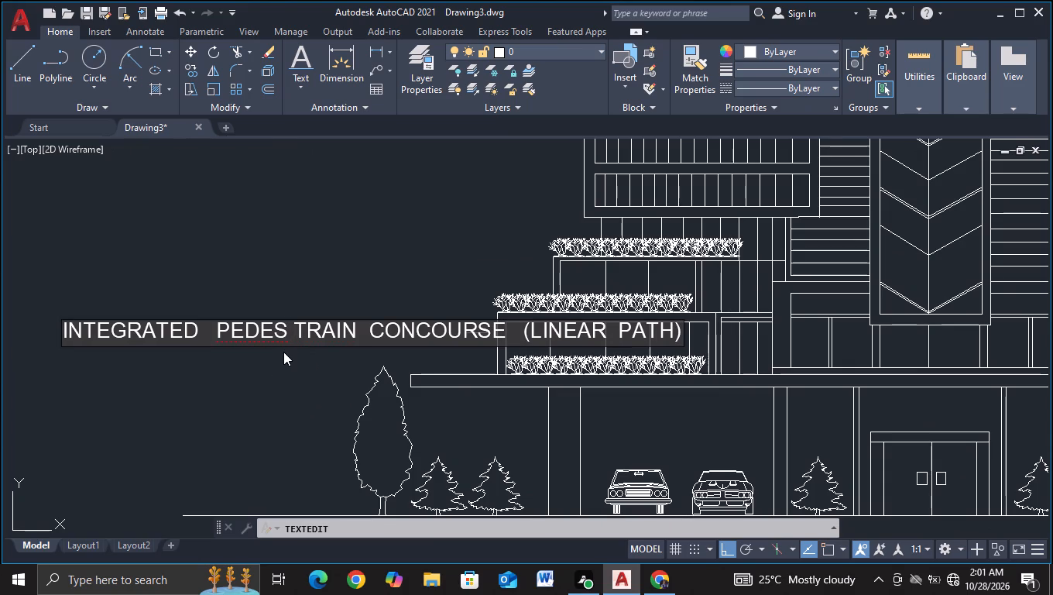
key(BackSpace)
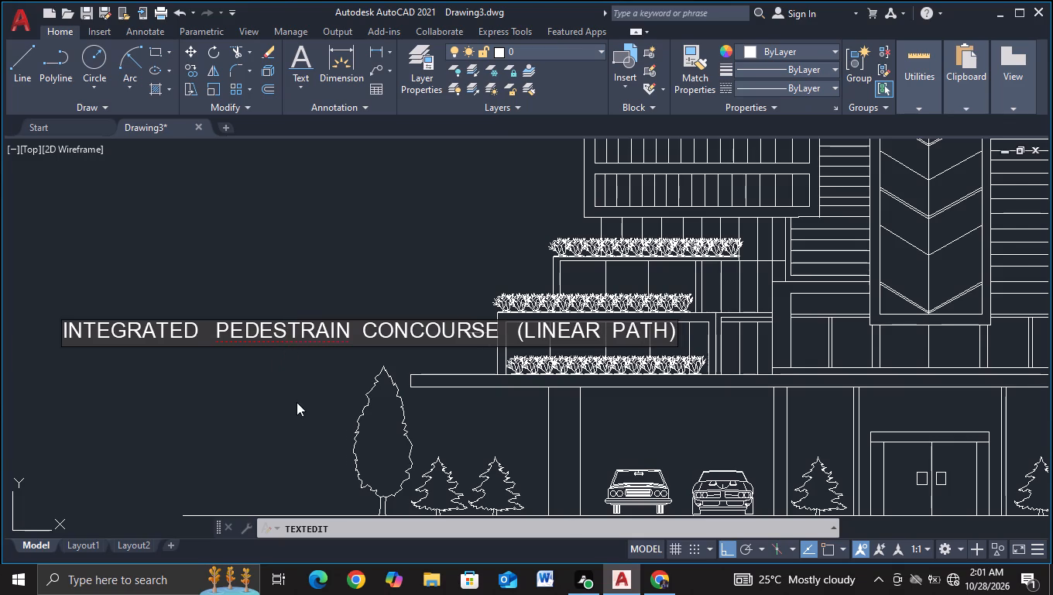
Finish the text edit and scale the "INTEGRATED PEDESTRAIN CONCOURSE (LINEAR PATH)" label down to about 0.4 of its size.
click(297, 390)
key(Escape)
click(314, 329)
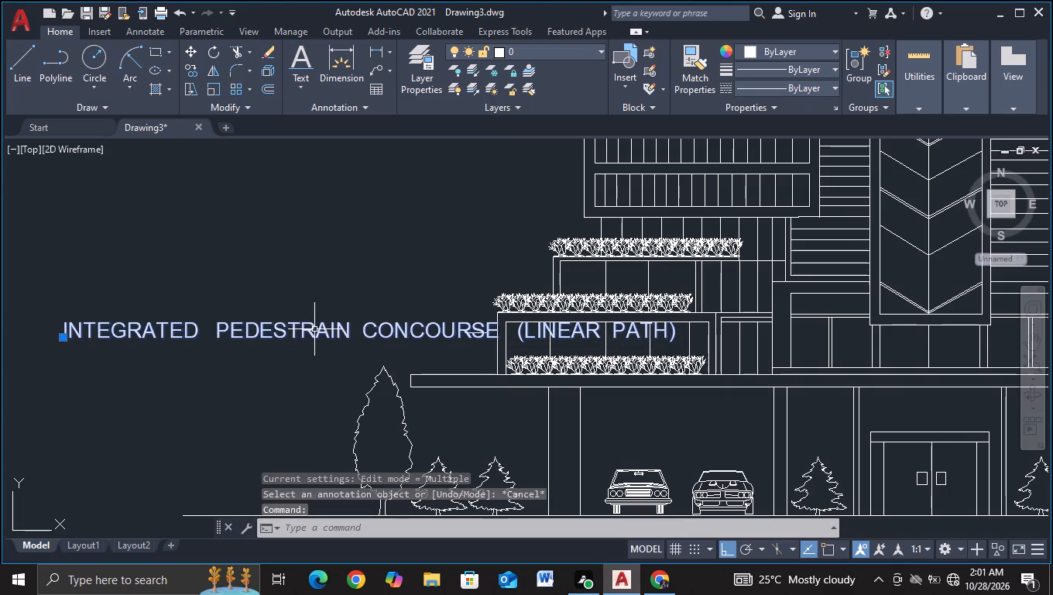
key(s)
click(362, 376)
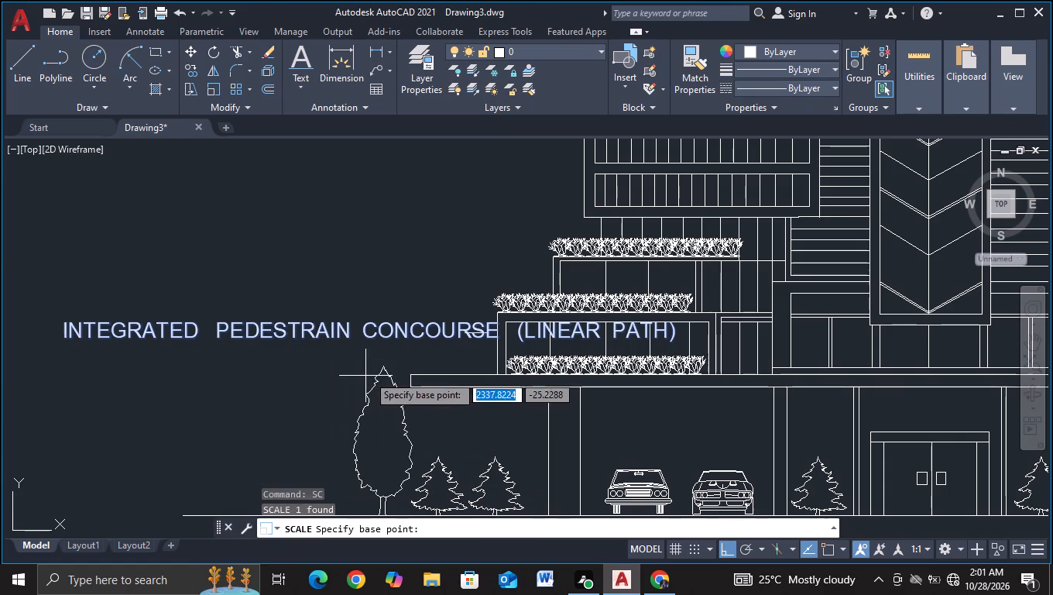
click(377, 356)
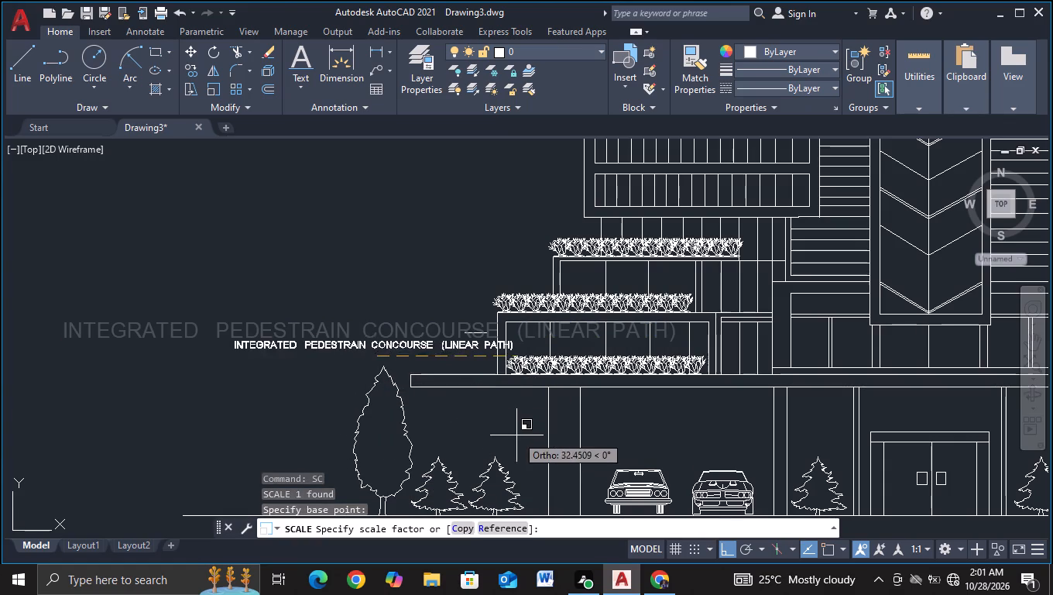
click(498, 433)
With Ortho off, move the scaled-down concourse label about 9 units away from the building to end at its short leader line.
click(402, 349)
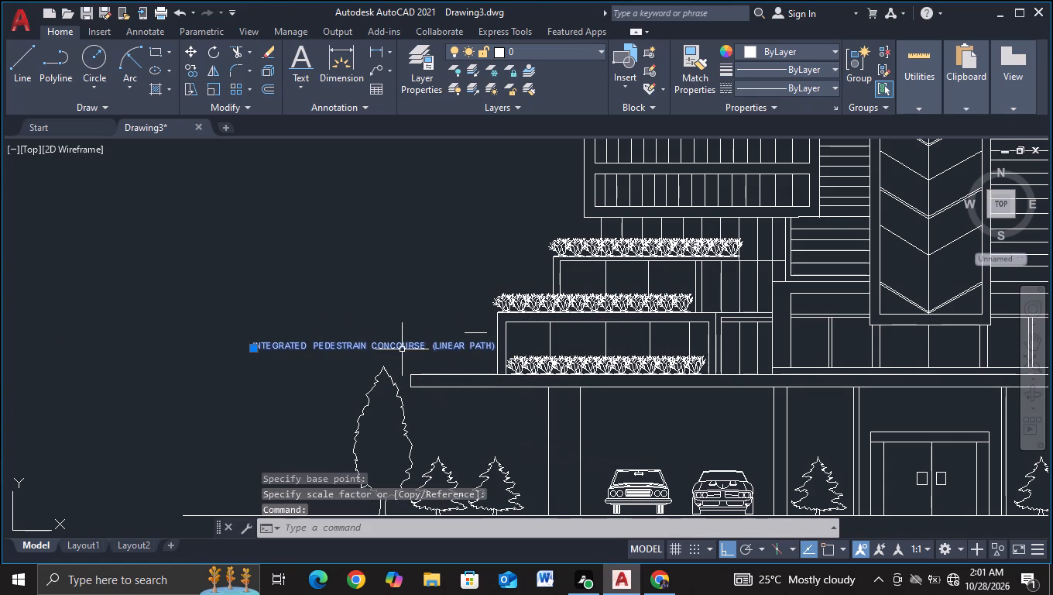
key(m)
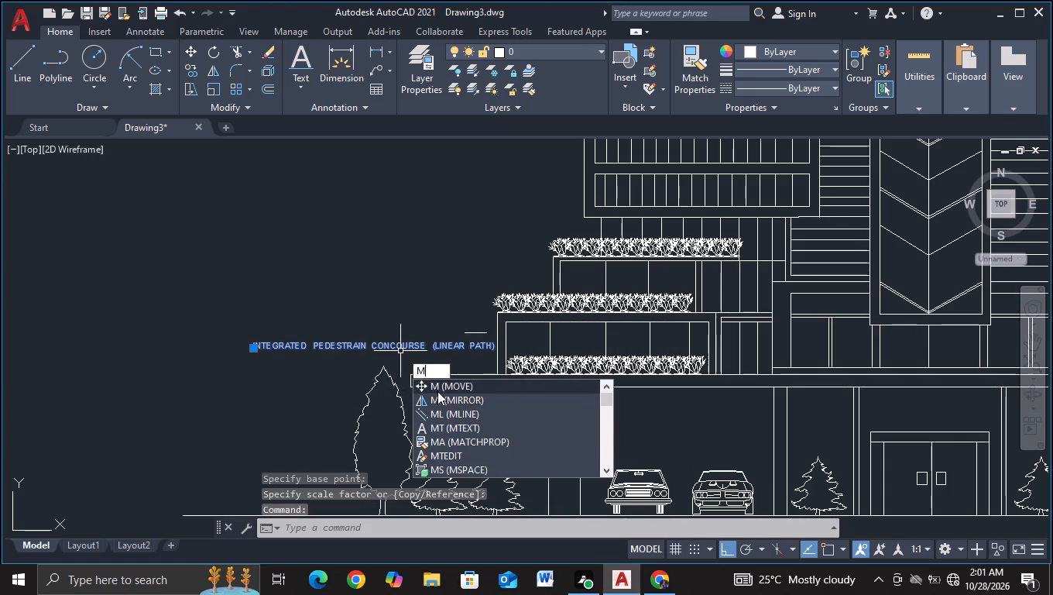
click(437, 387)
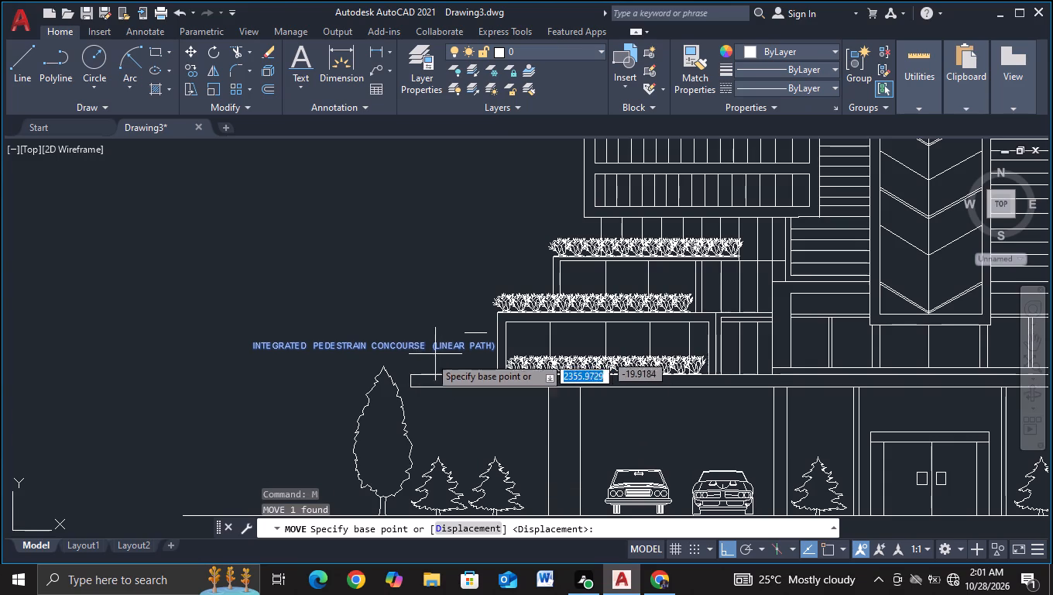
click(419, 362)
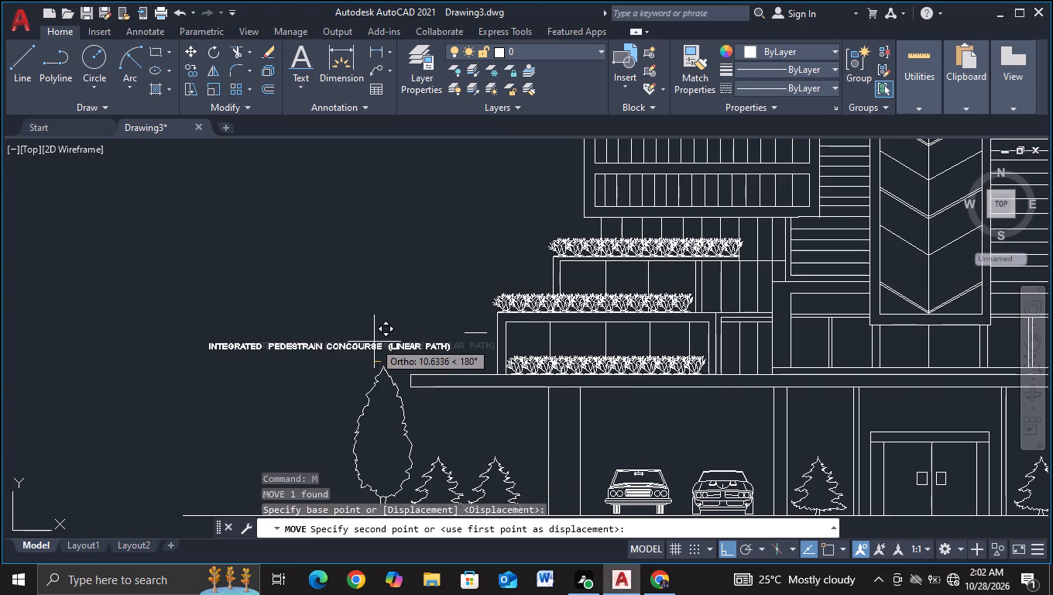
key(F8)
scroll(374, 342, up, 1)
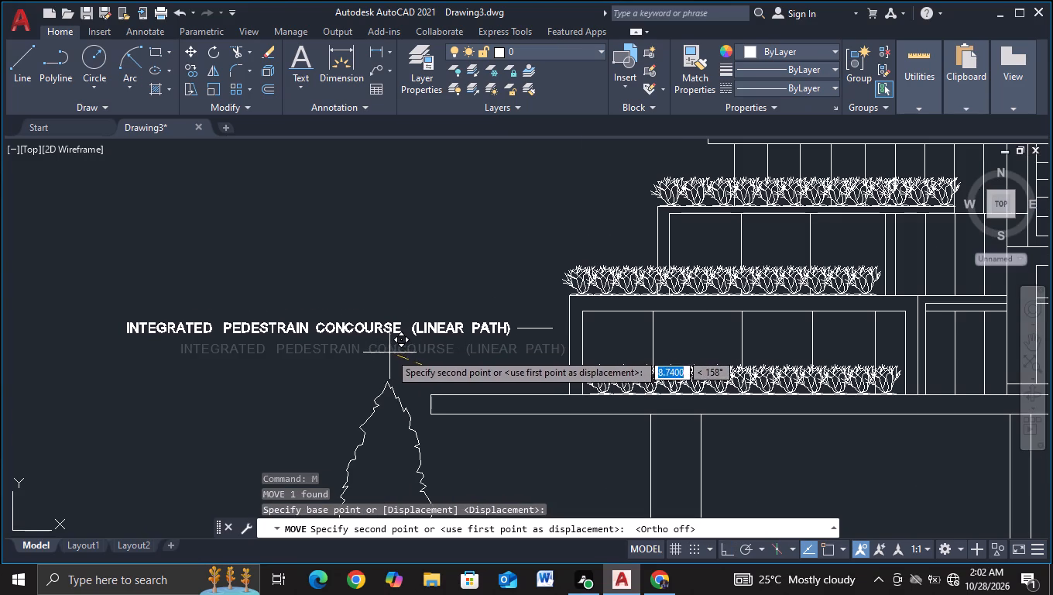
click(389, 353)
key(Escape)
Scale the "INTEGRATED PEDESTRAIN CONCOURSE (LINEAR PATH)" label up by a factor of about 1.8 for legibility.
scroll(389, 353, down, 3)
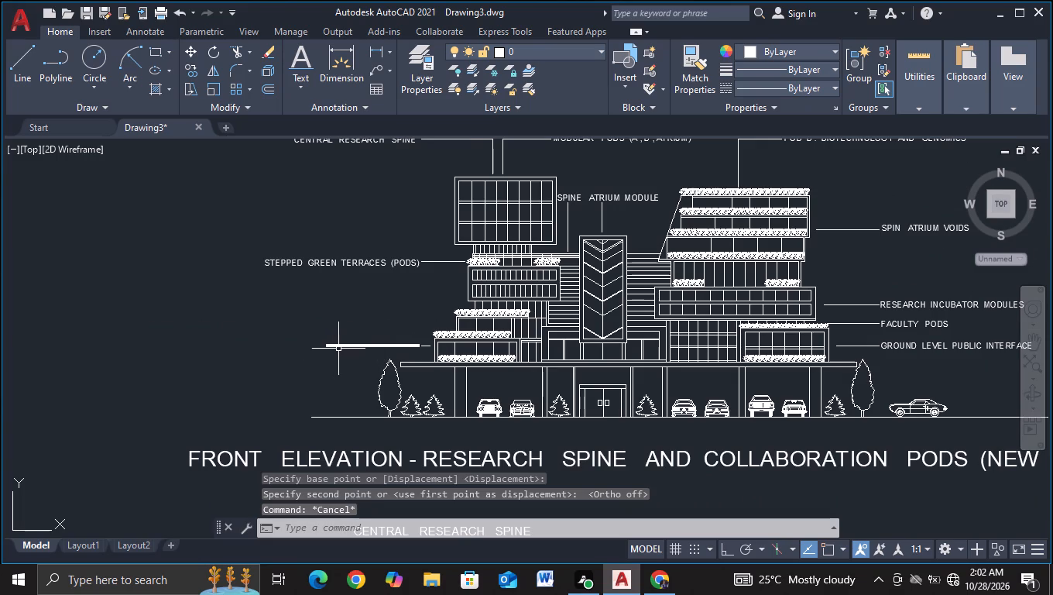
click(338, 347)
key(s)
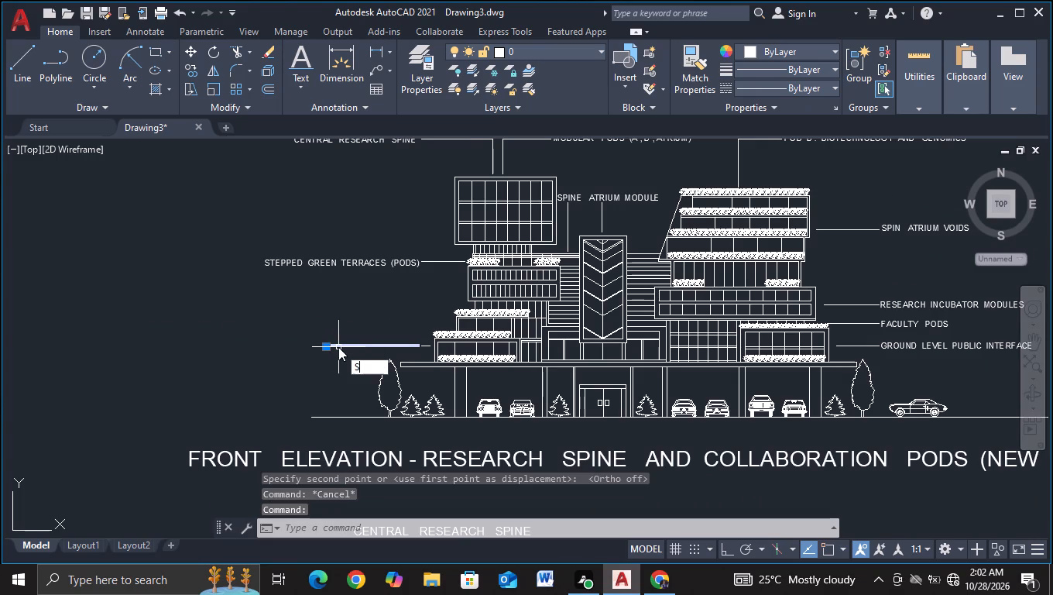
double_click(420, 396)
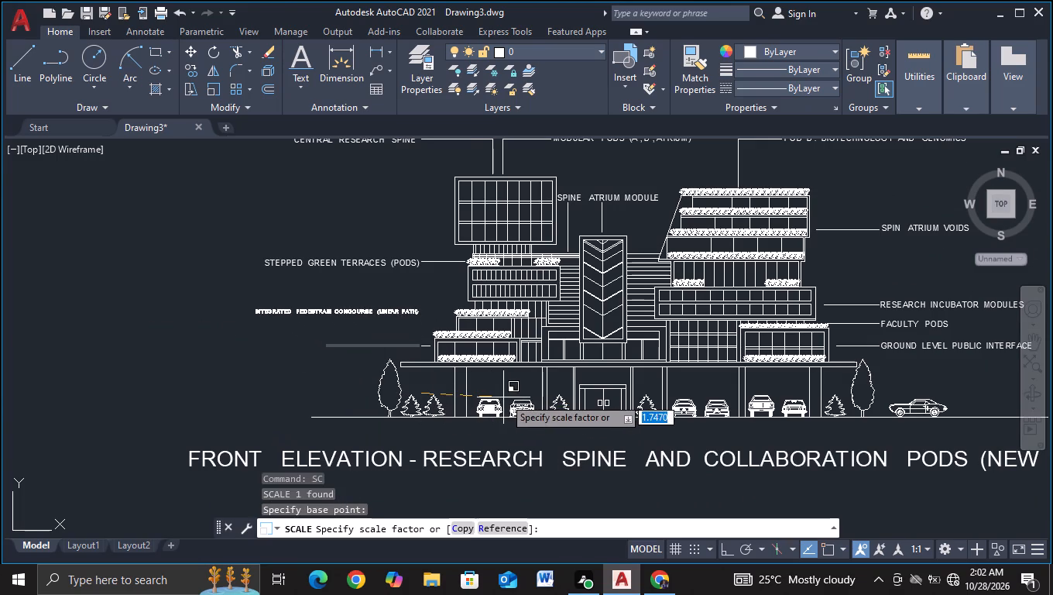
click(506, 397)
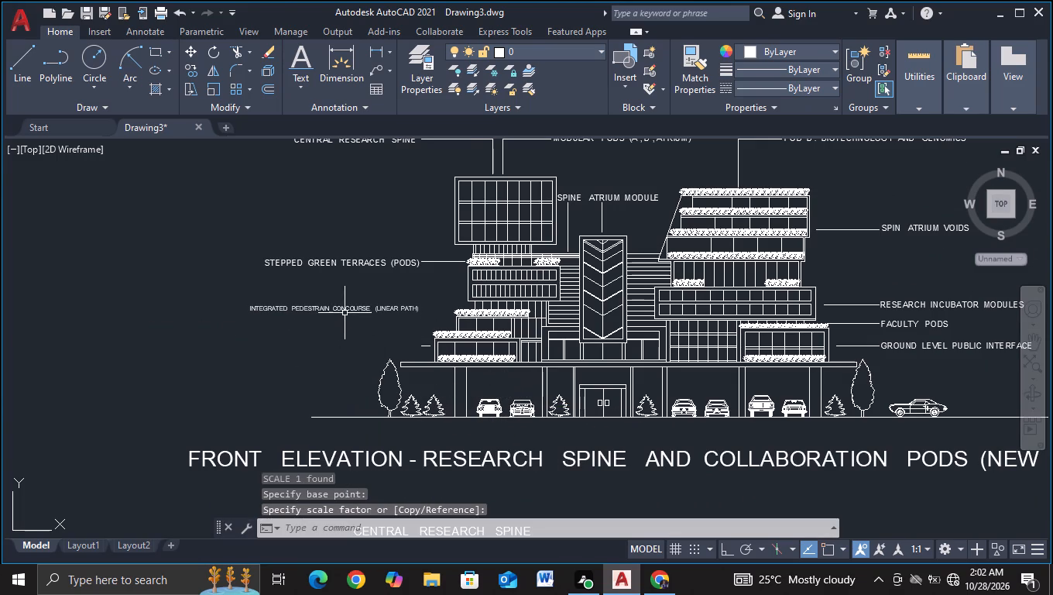
Move the enlarged concourse label about 22 units straight down to align with the left wing's lowest leader line.
click(345, 308)
key(m)
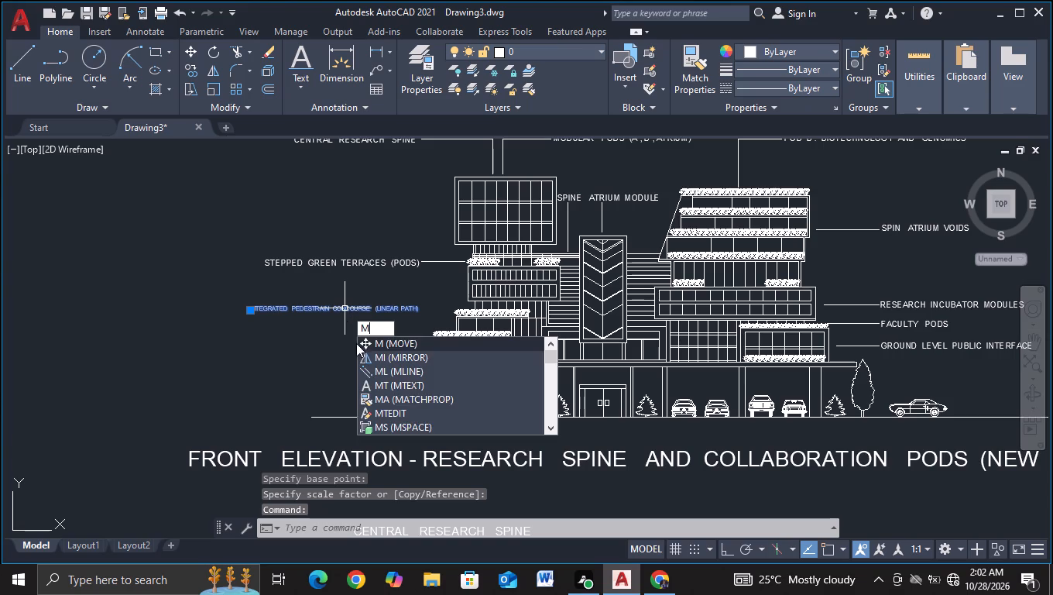
click(364, 342)
drag(358, 340, 354, 356)
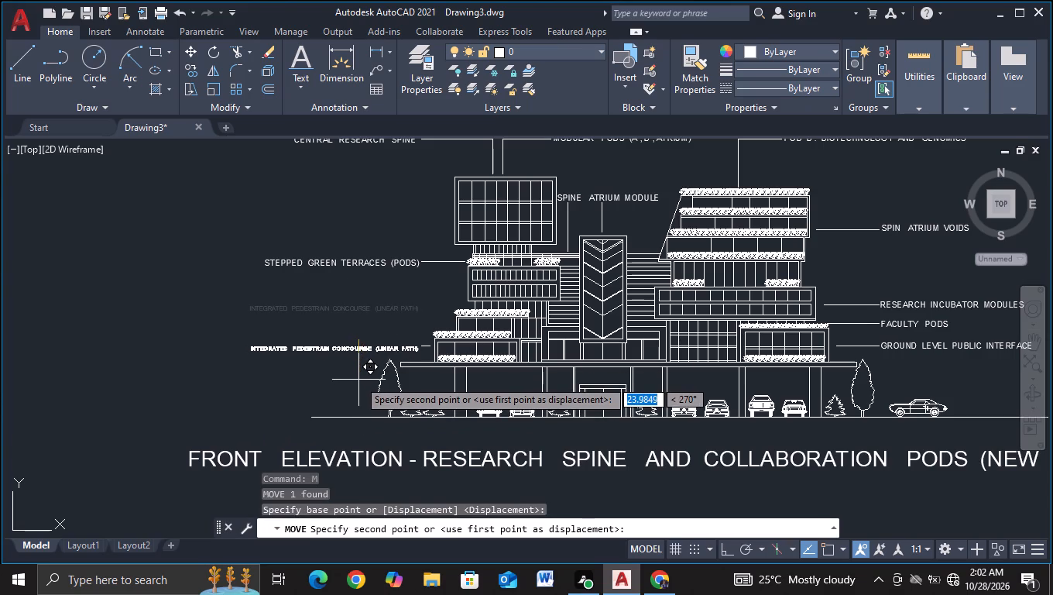
scroll(358, 380, up, 1)
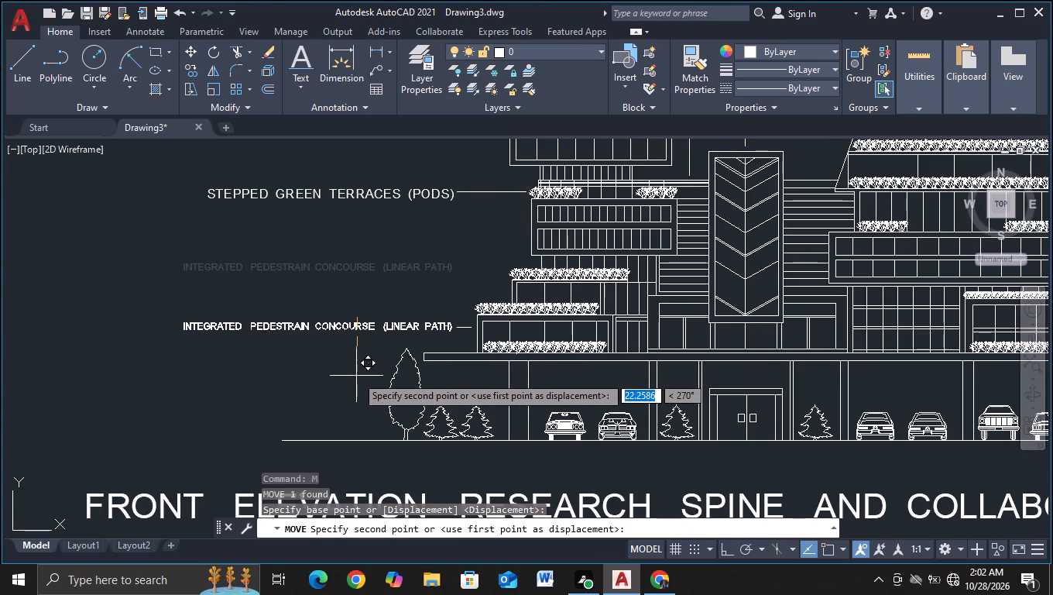
click(357, 377)
Review the whole front elevation, checking the placement of all leader labels around the building.
middle_drag(337, 253, 339, 341)
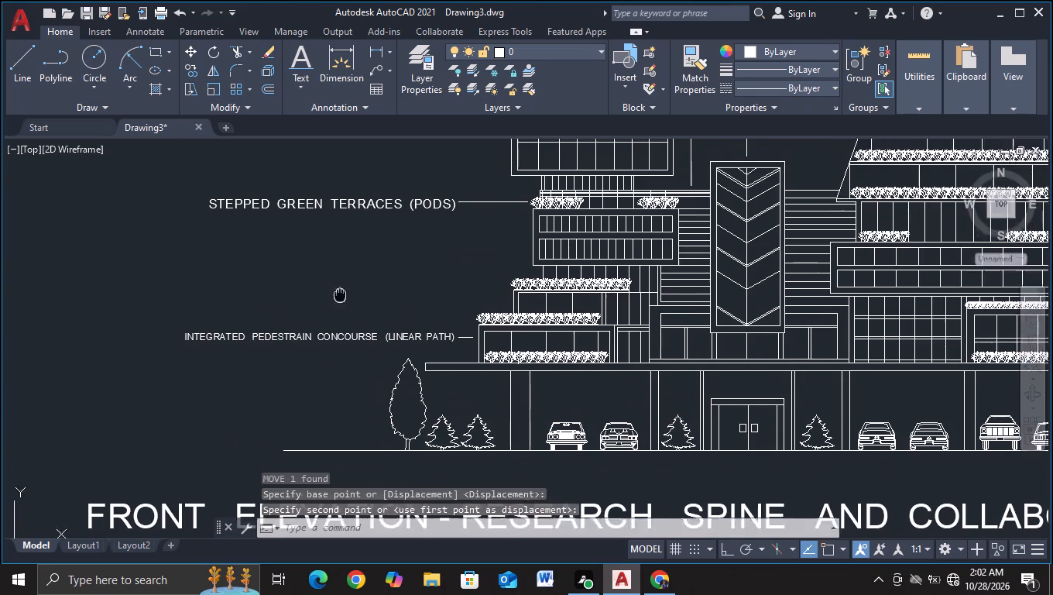
middle_drag(339, 341, 331, 404)
middle_drag(325, 318, 313, 374)
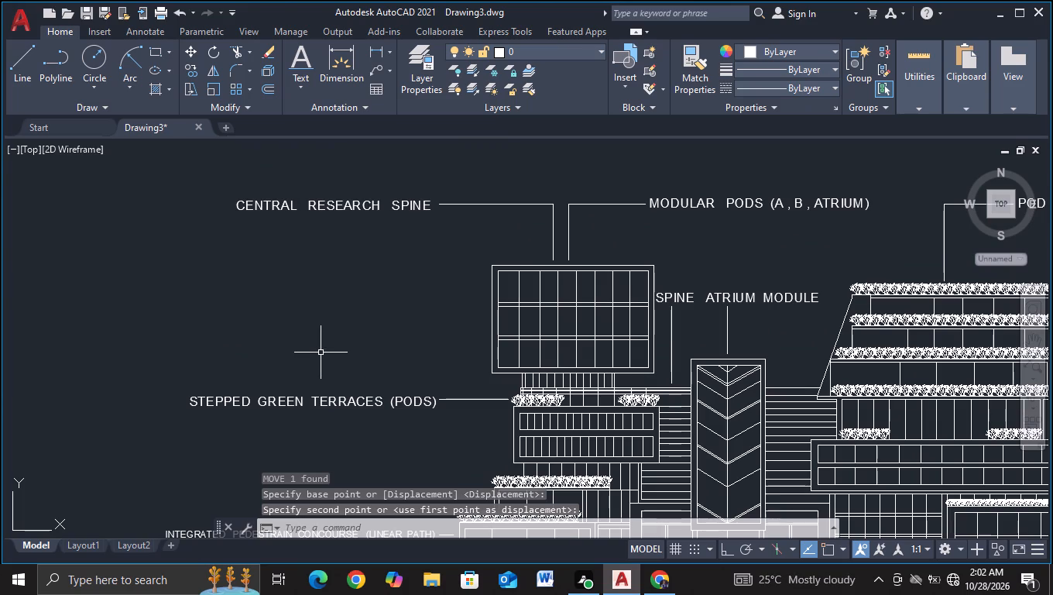
middle_drag(322, 345, 160, 291)
scroll(185, 289, down, 1)
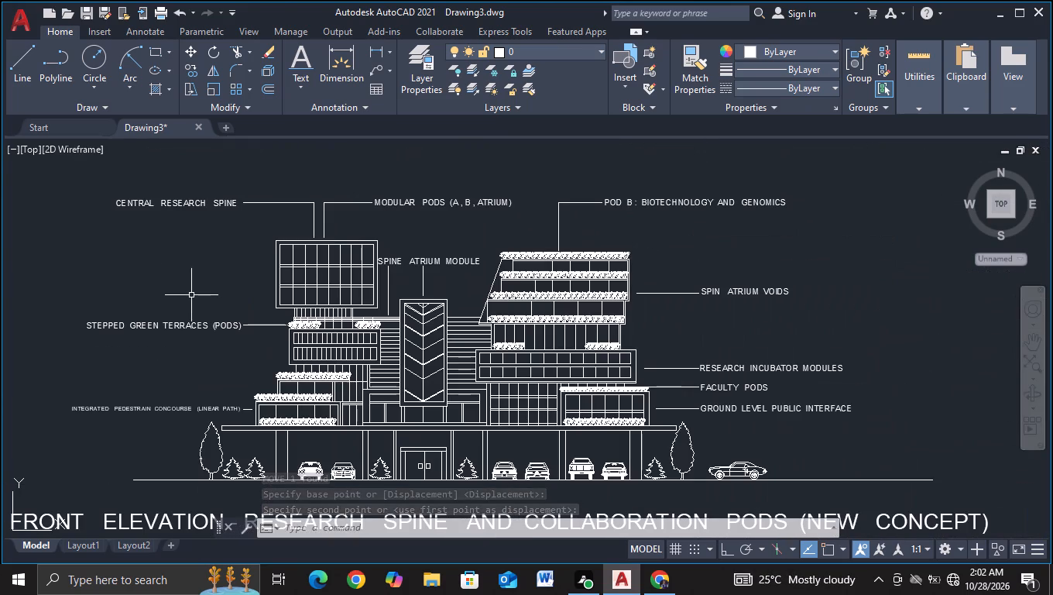
middle_drag(652, 328, 636, 297)
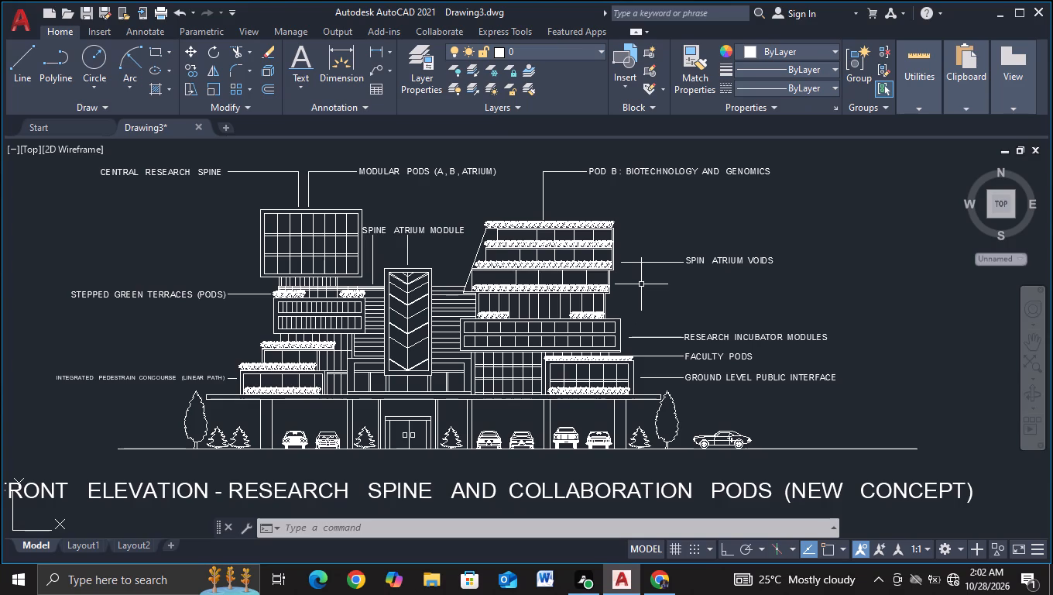
key(Escape)
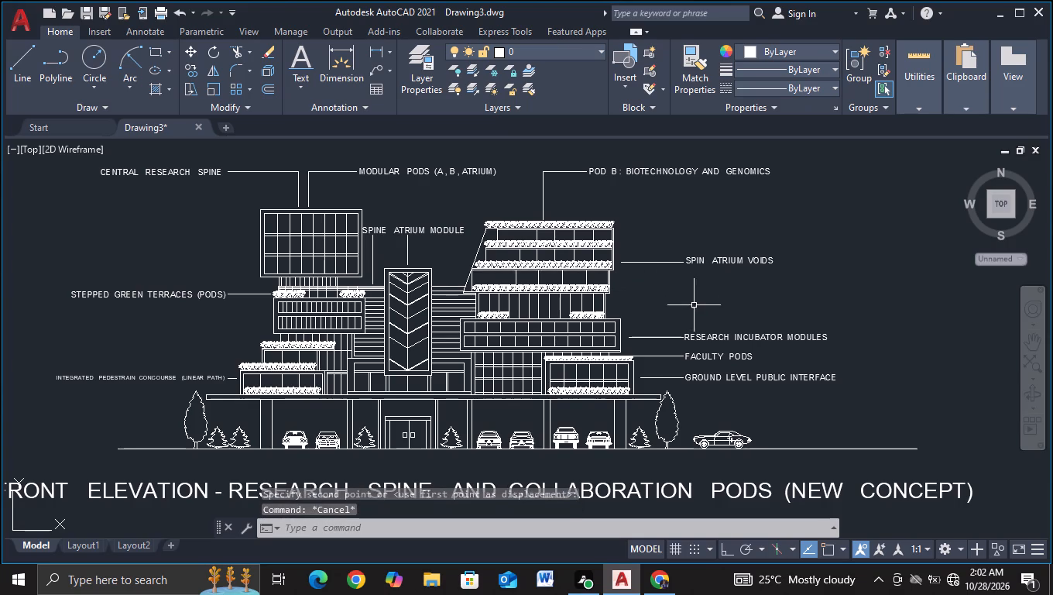
With Ortho on, draw a closed line rectangle about 2.4 by 1.7 units on the left leaf of the door below the central chevron tower.
middle_drag(680, 304, 774, 262)
scroll(768, 266, up, 1)
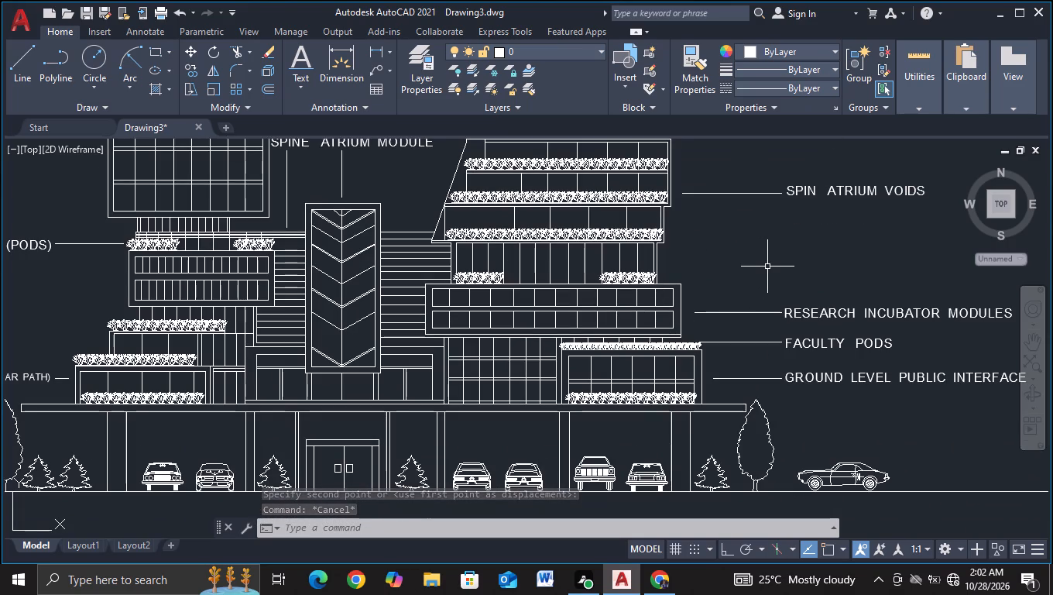
click(20, 71)
scroll(358, 341, up, 2)
middle_drag(348, 476, 367, 372)
scroll(289, 360, up, 1)
click(310, 346)
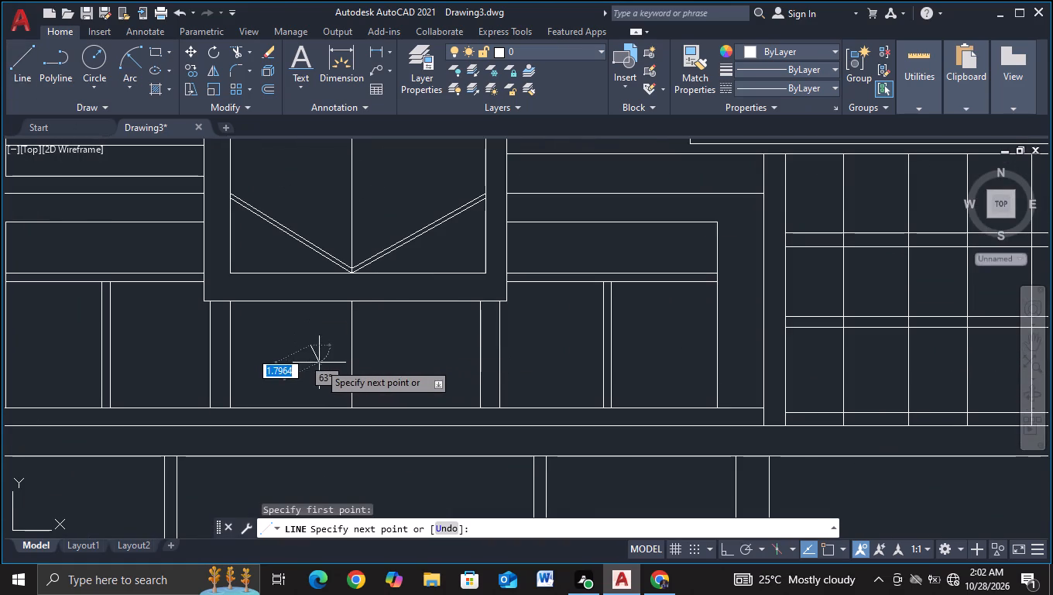
key(F8)
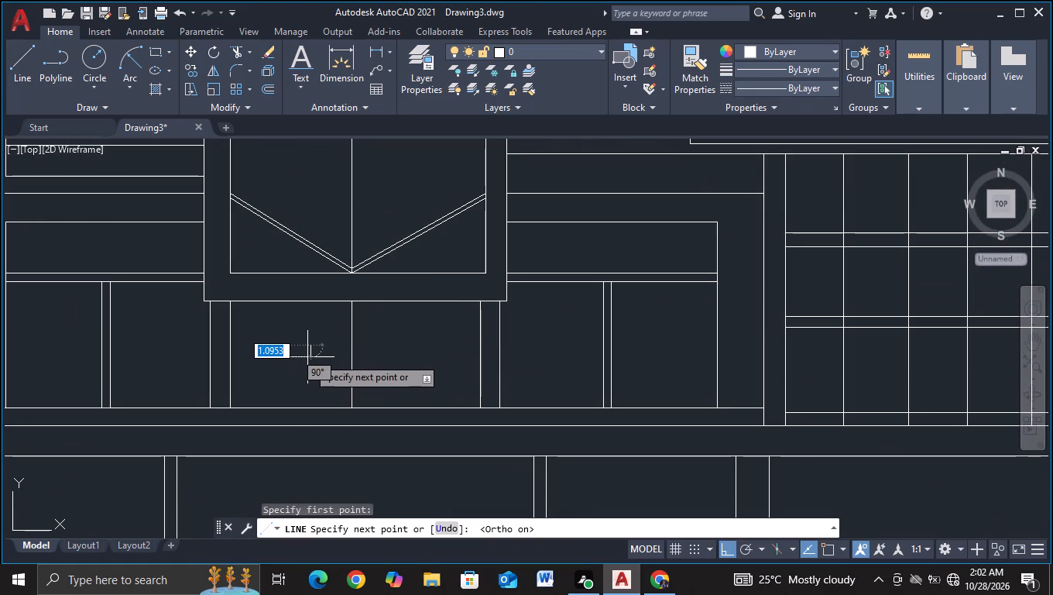
click(307, 357)
click(335, 356)
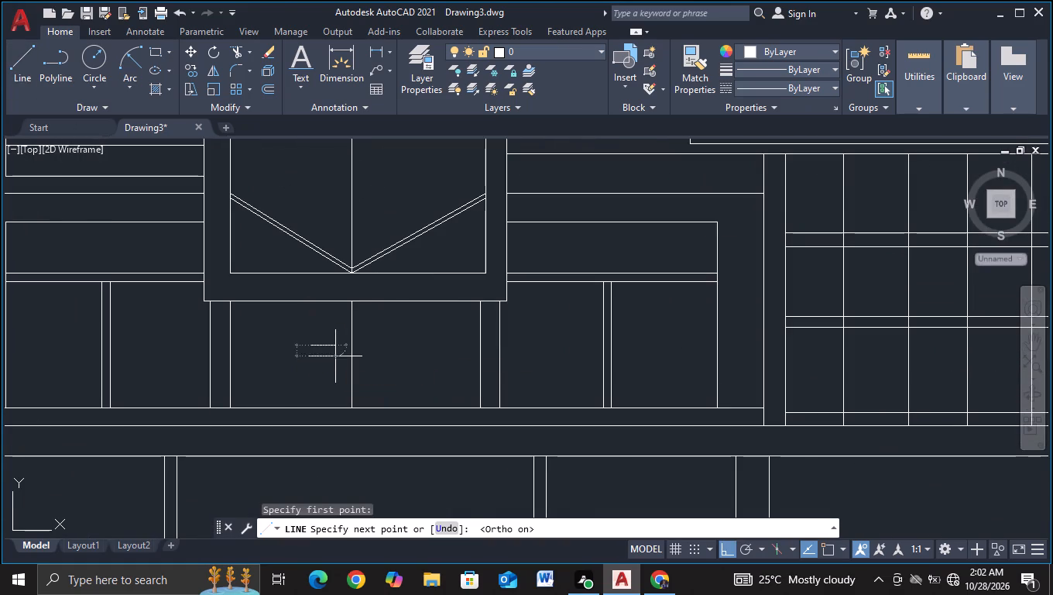
click(335, 363)
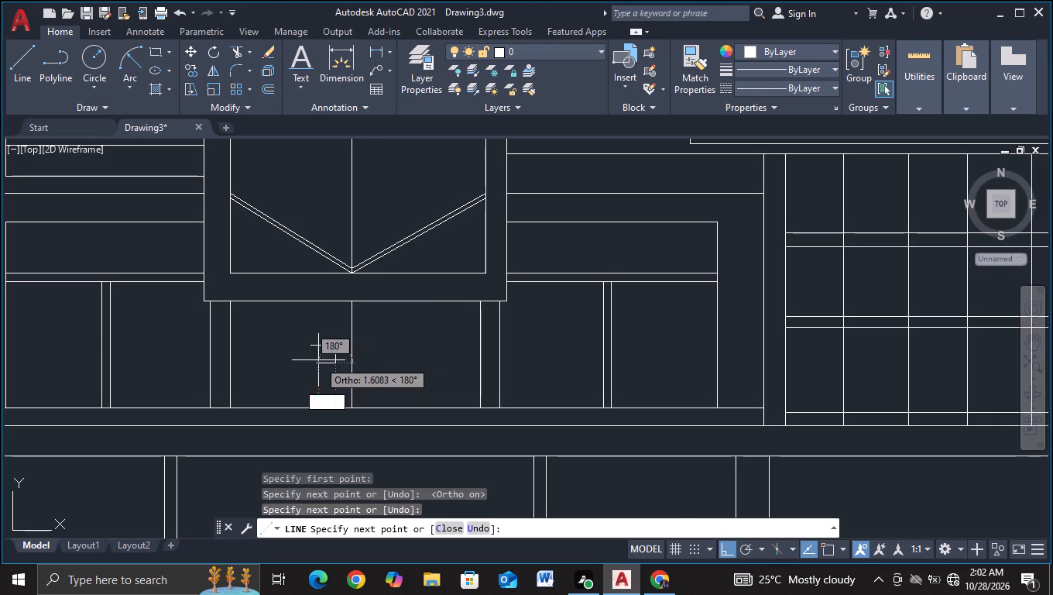
scroll(318, 360, up, 1)
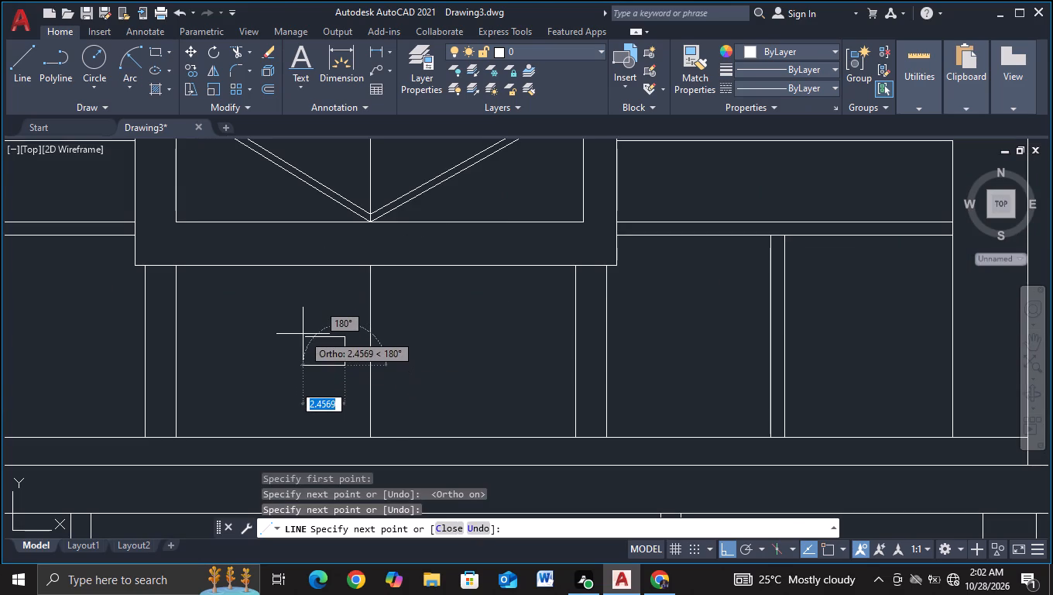
key(F3)
click(305, 363)
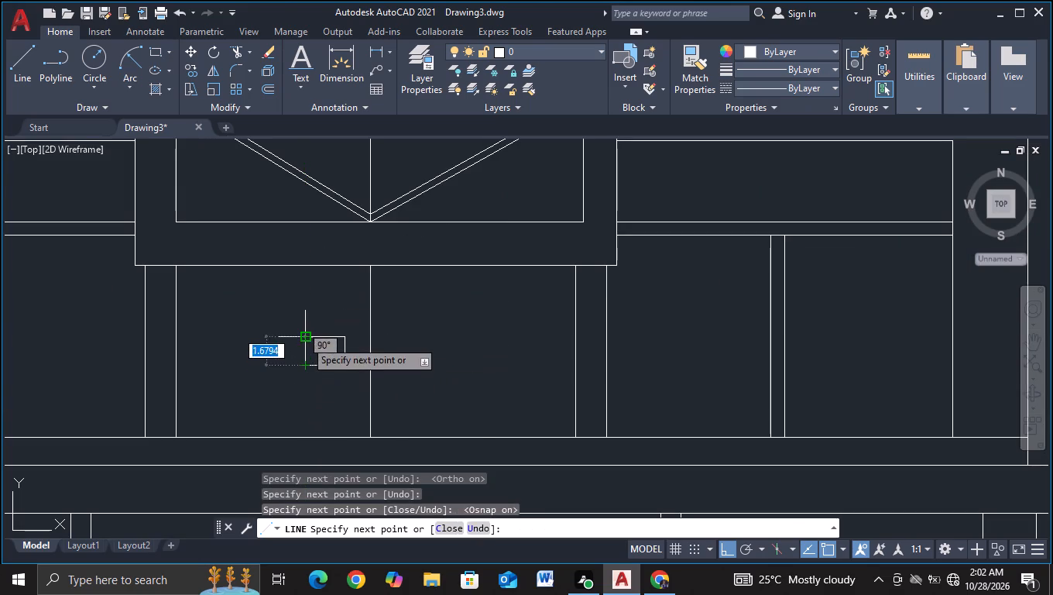
click(305, 340)
key(Escape)
Copy the small door rectangle about 5.5 units horizontally onto the right door leaf.
click(300, 329)
click(355, 380)
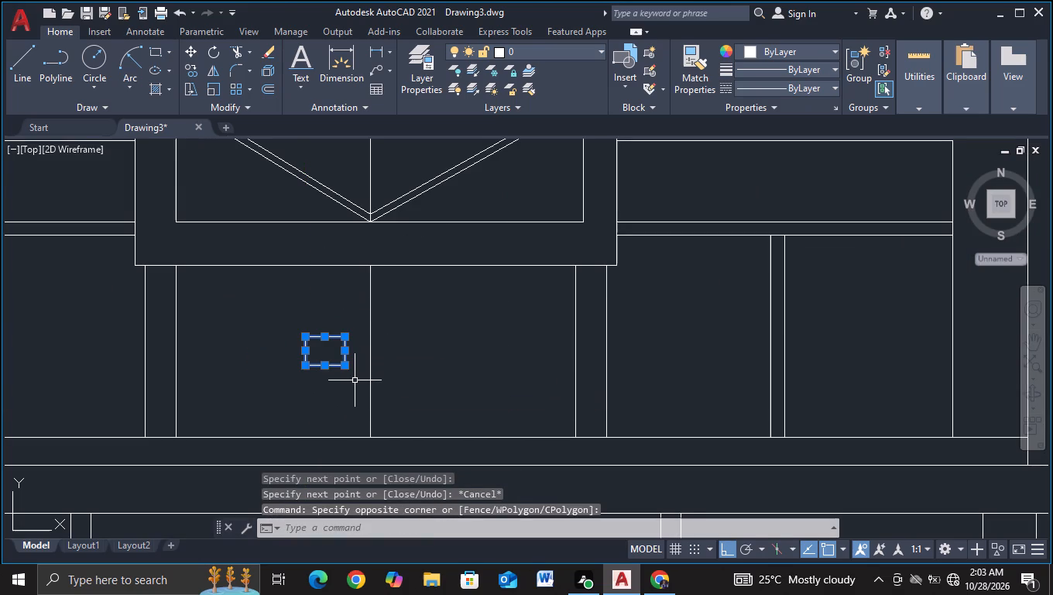
key(c)
click(439, 423)
click(413, 385)
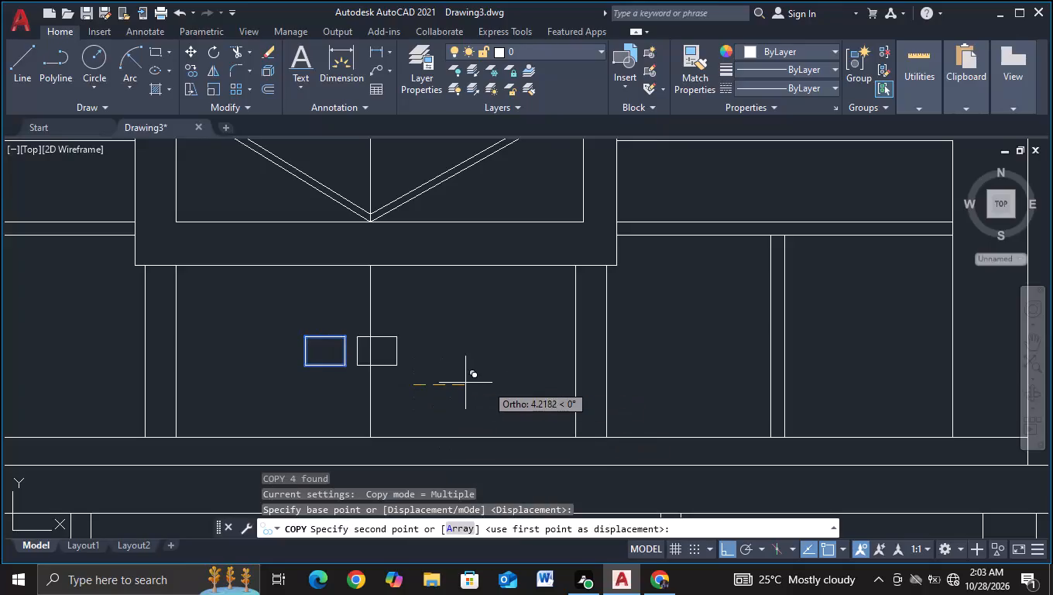
click(507, 393)
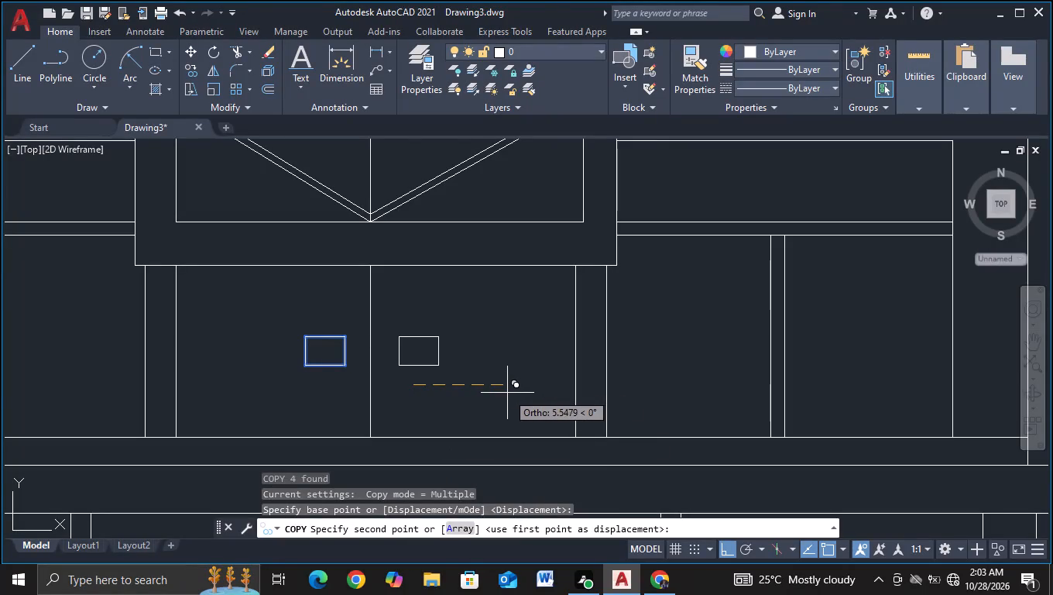
key(Escape)
Examine both central doors and the whole front elevation with its leader labels and title.
scroll(507, 393, down, 3)
middle_drag(504, 383, 505, 348)
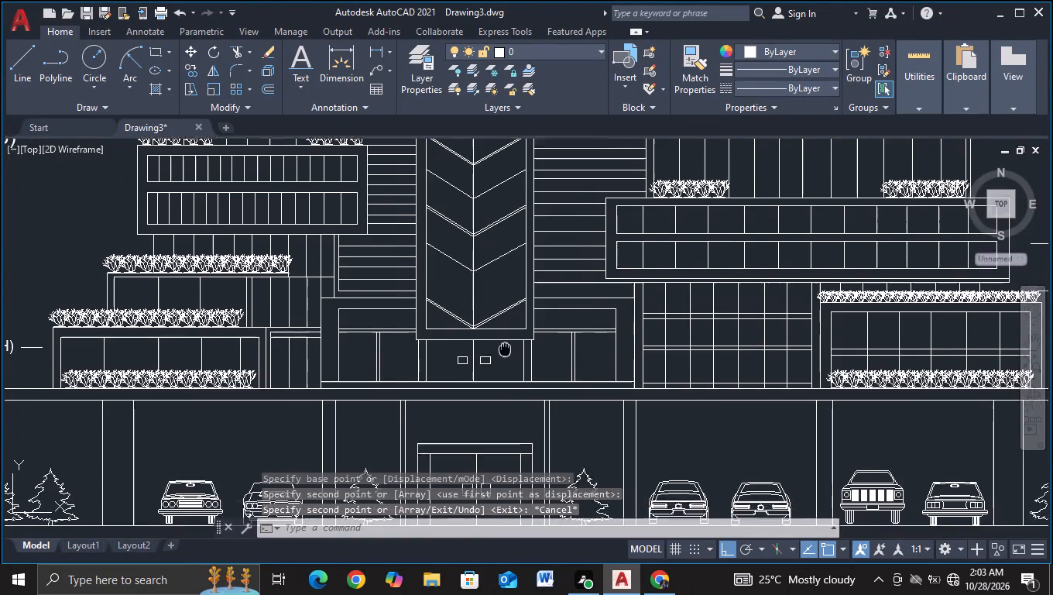
scroll(505, 342, down, 1)
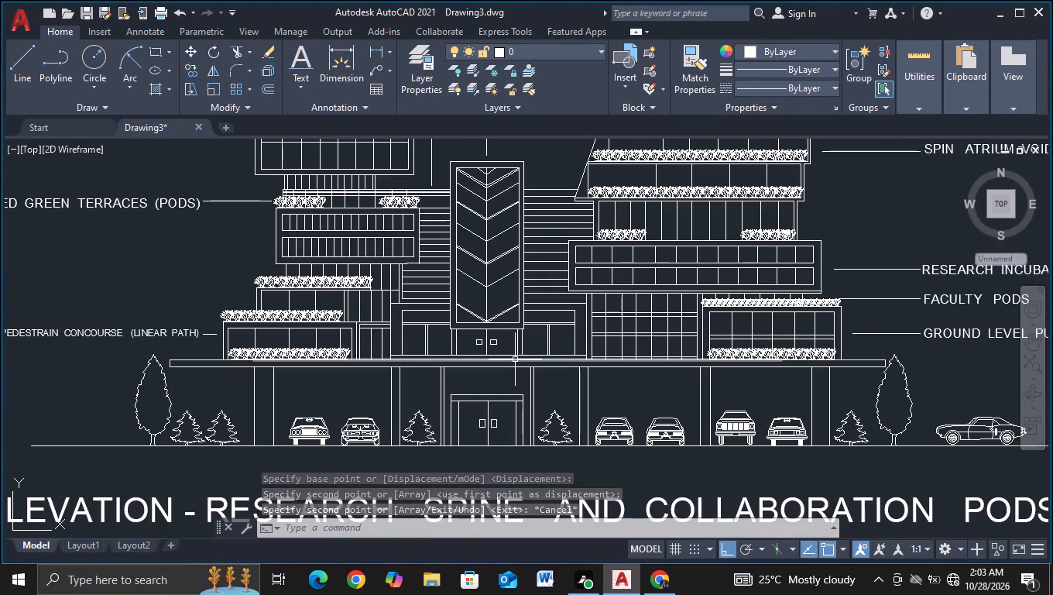
scroll(506, 373, up, 2)
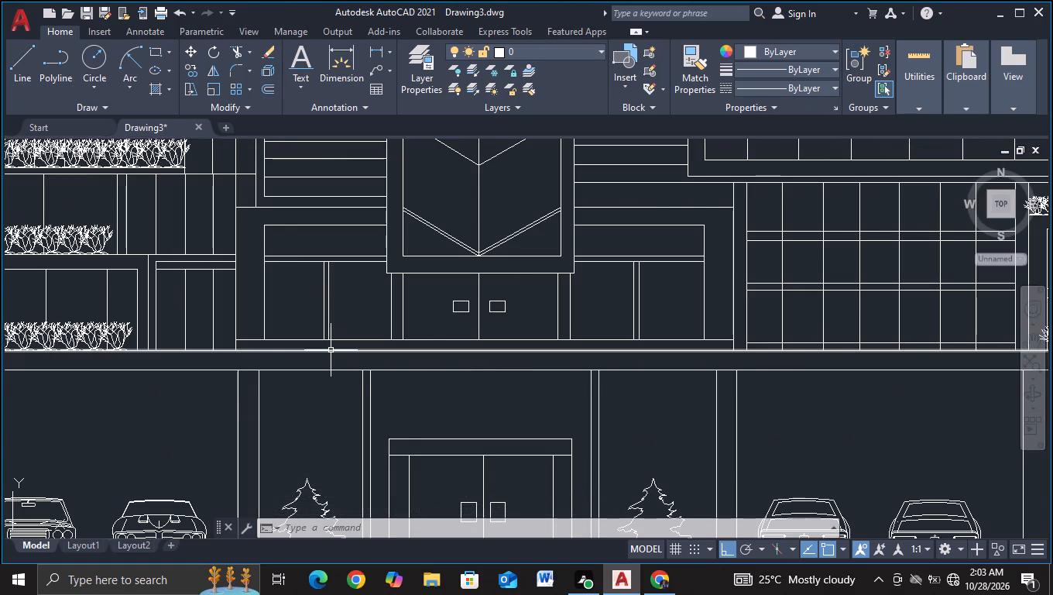
scroll(331, 356, down, 1)
middle_drag(334, 401, 329, 356)
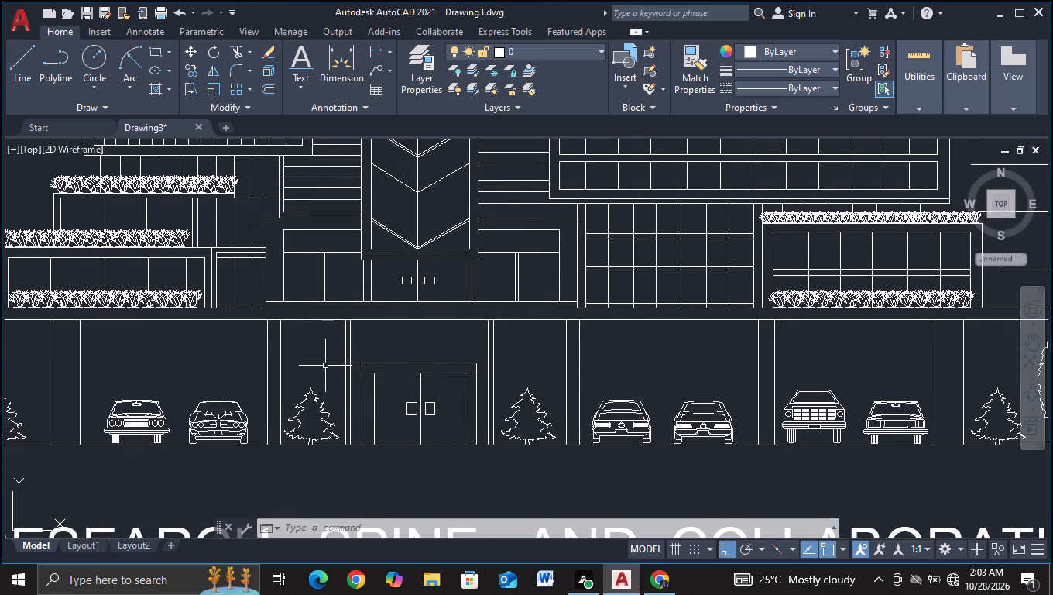
scroll(338, 358, down, 1)
scroll(467, 389, down, 1)
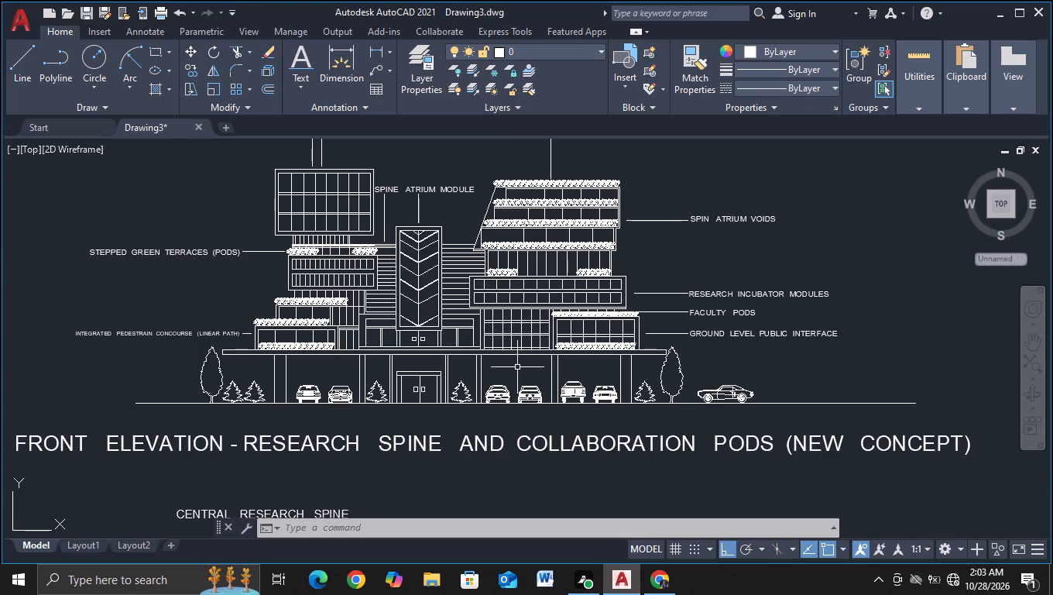
middle_drag(517, 367, 527, 411)
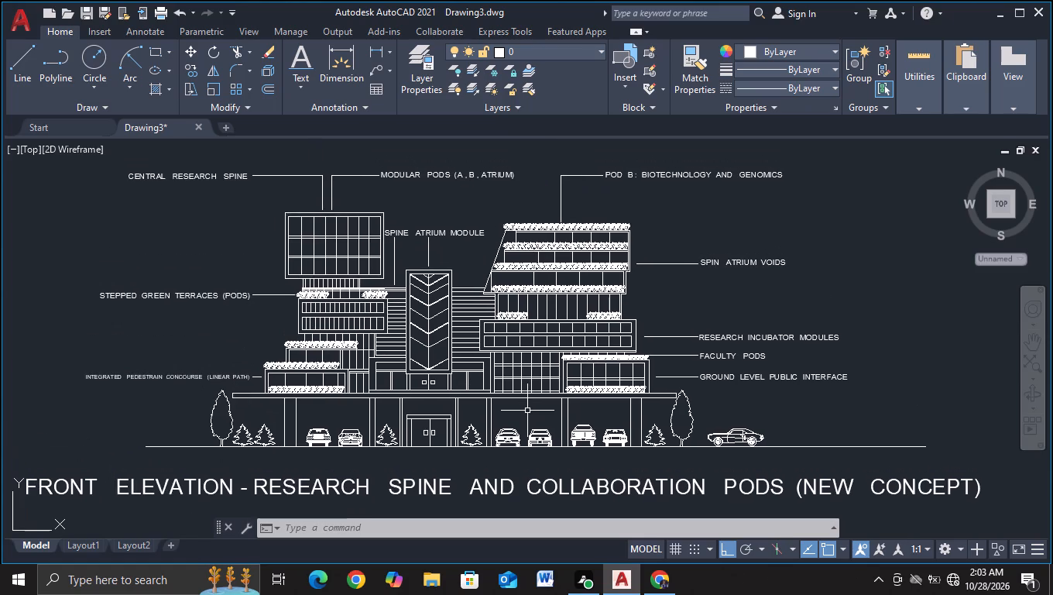
Erase the stray "CENTRAL RESEARCH SPINE" text below the elevation title.
scroll(527, 411, down, 1)
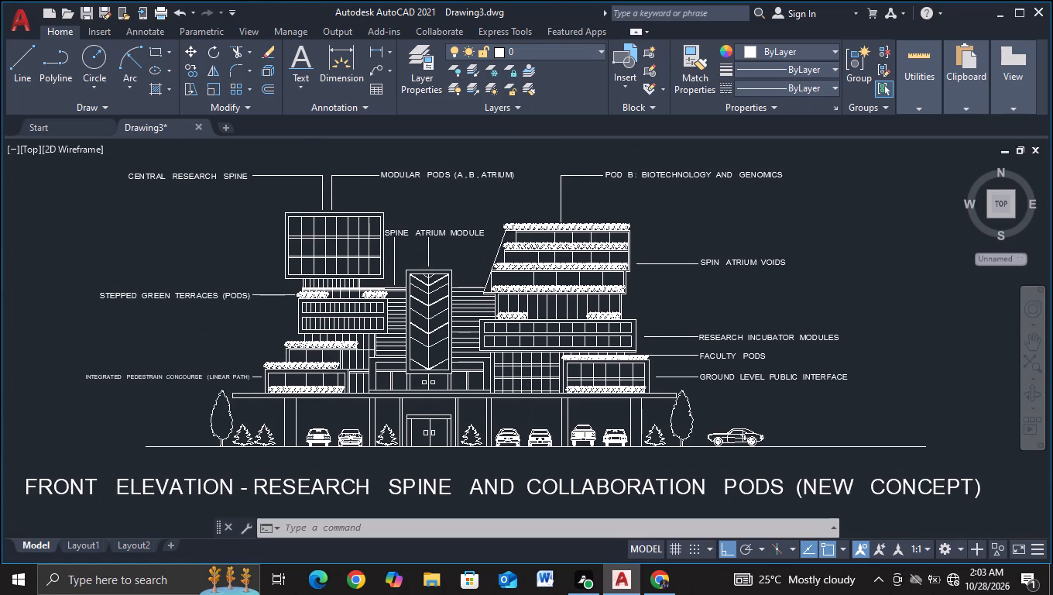
middle_drag(527, 411, 511, 349)
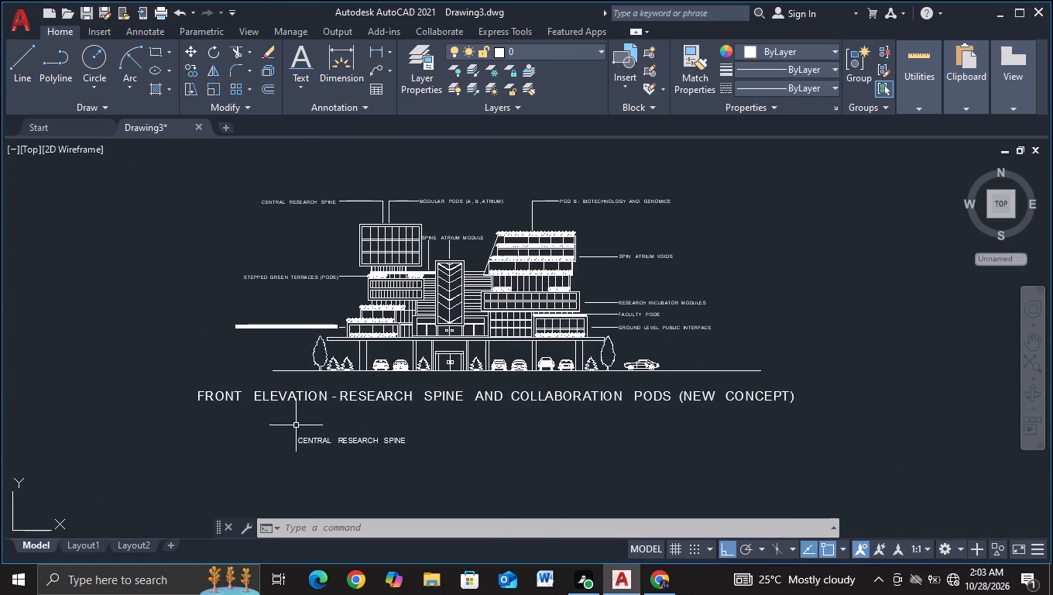
click(293, 428)
click(410, 473)
key(Delete)
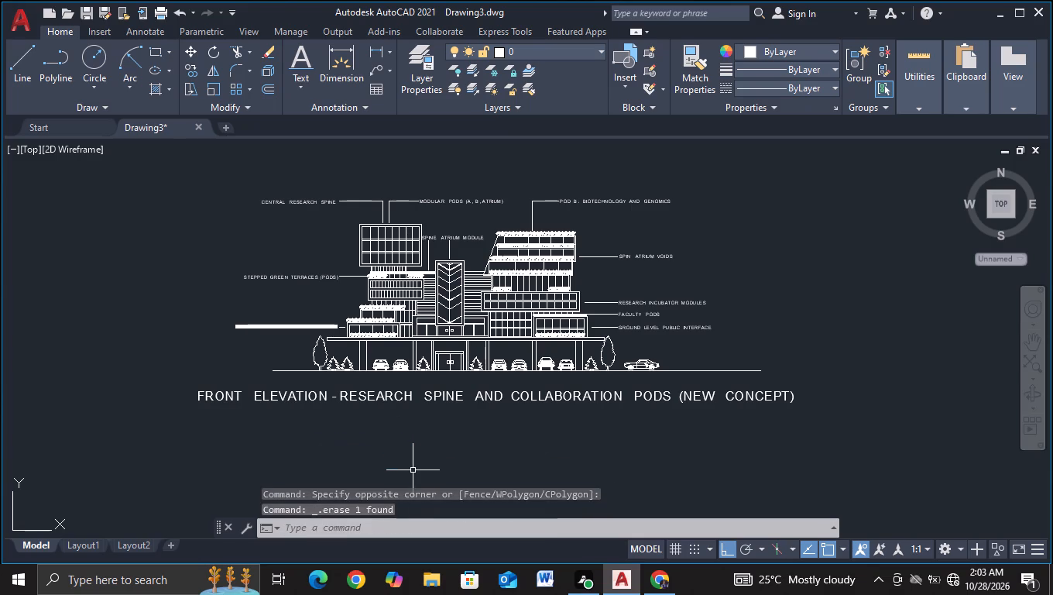
Move the "FRONT ELEVATION" title about 9 units up, closer to the ground line, placing it with Ortho off.
scroll(413, 470, down, 4)
middle_drag(520, 414, 502, 288)
scroll(476, 315, up, 2)
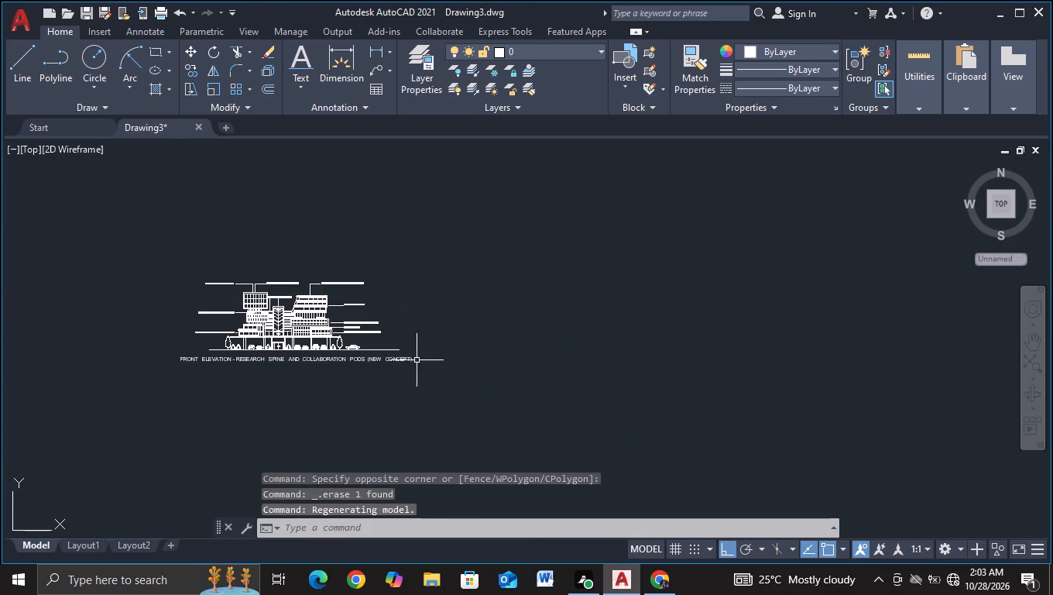
scroll(416, 361, up, 1)
middle_drag(413, 372, 590, 353)
scroll(529, 375, up, 1)
middle_drag(483, 370, 605, 370)
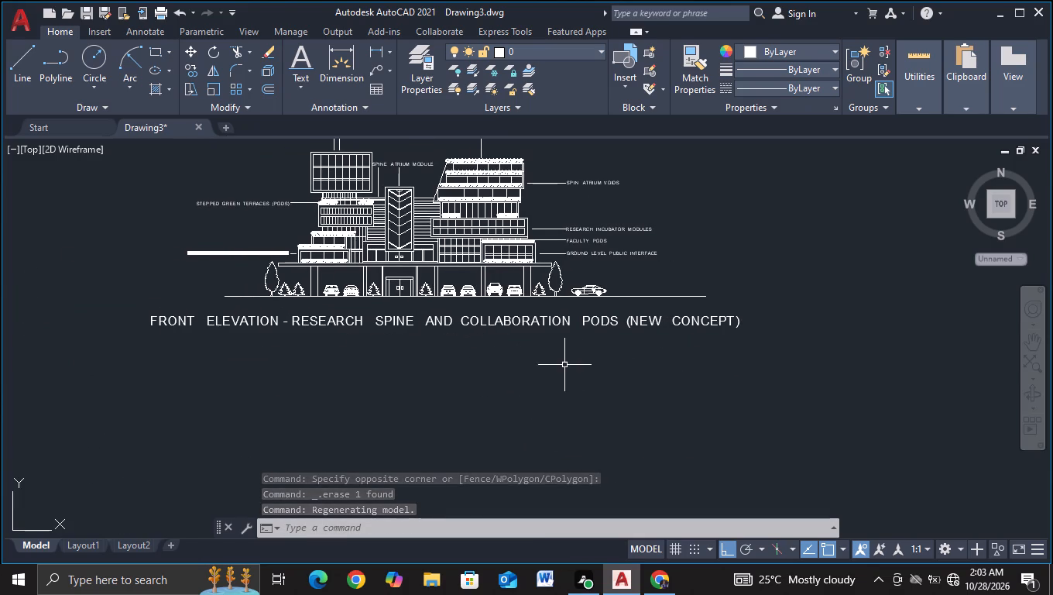
scroll(596, 388, down, 1)
scroll(559, 380, up, 1)
middle_drag(533, 377, 617, 430)
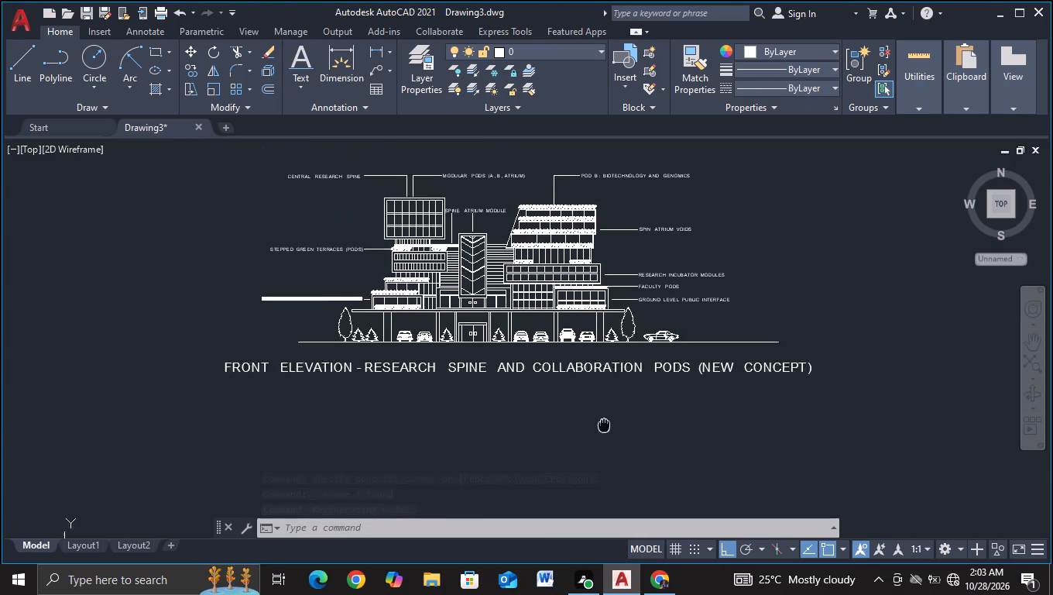
middle_drag(597, 414, 589, 408)
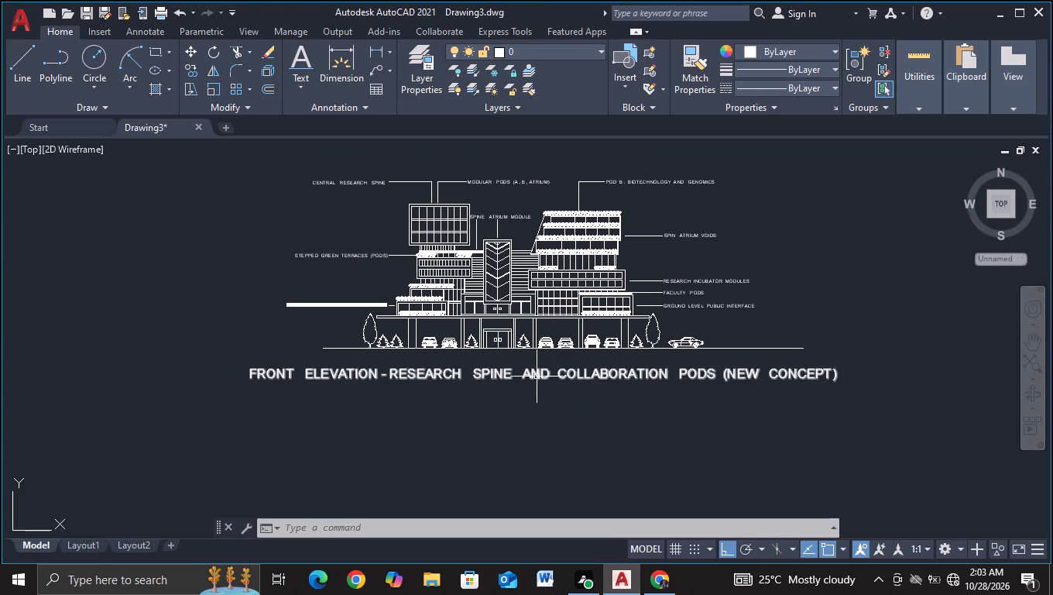
click(537, 377)
key(m)
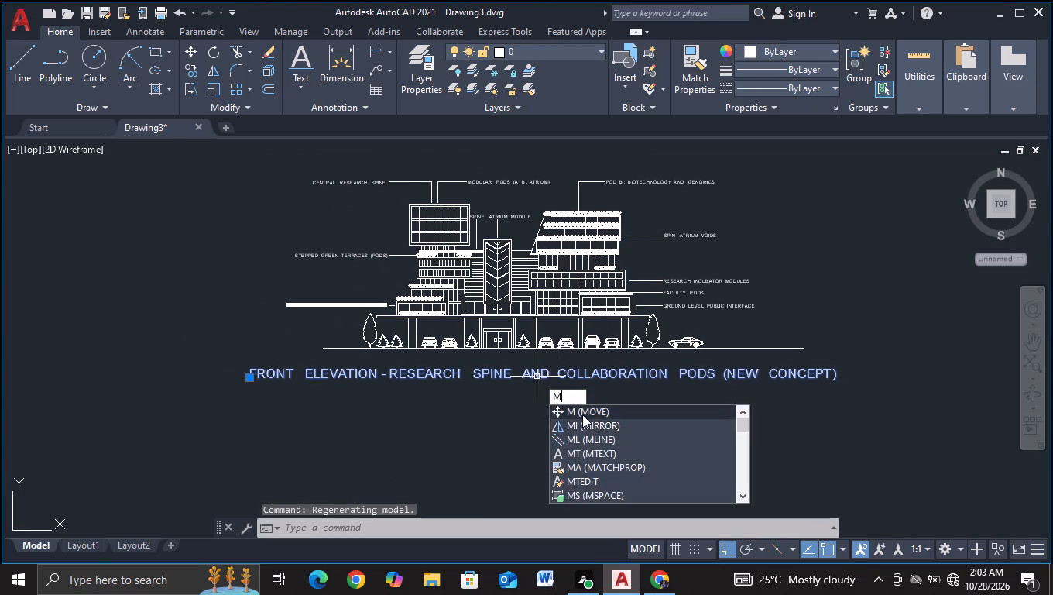
double_click(582, 414)
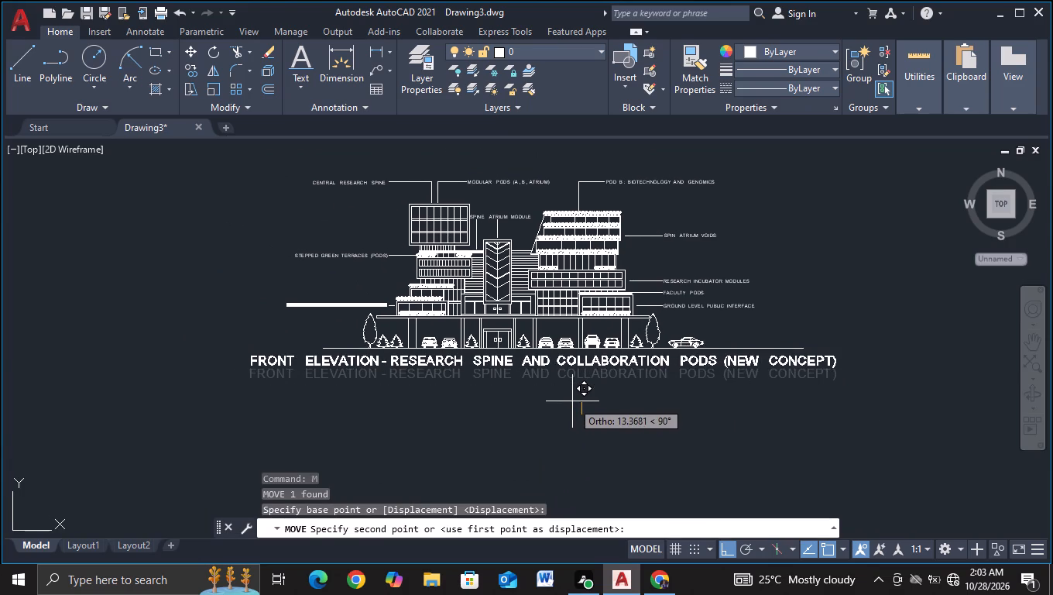
key(F8)
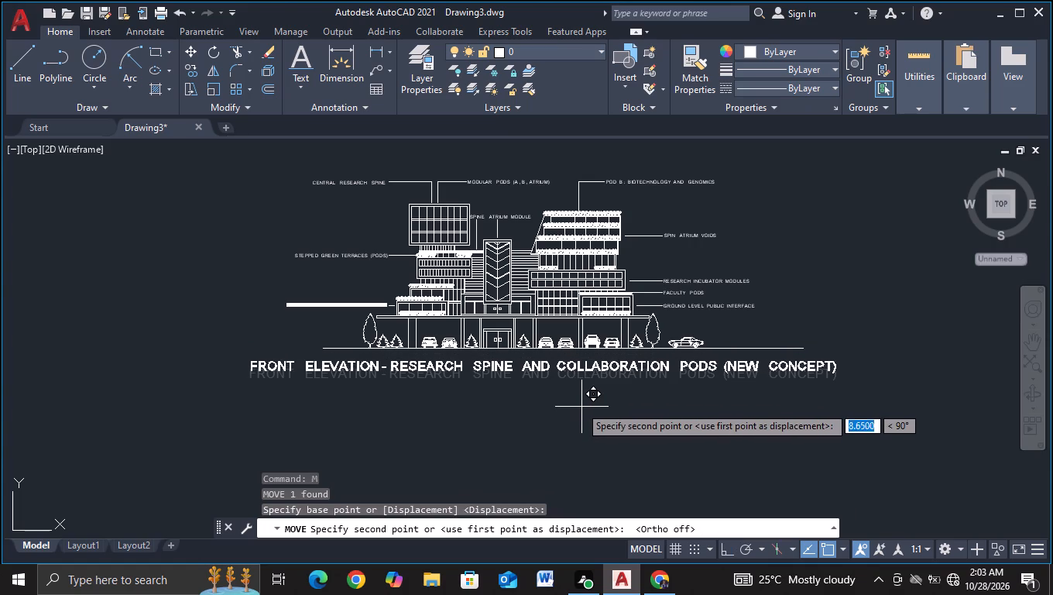
click(580, 405)
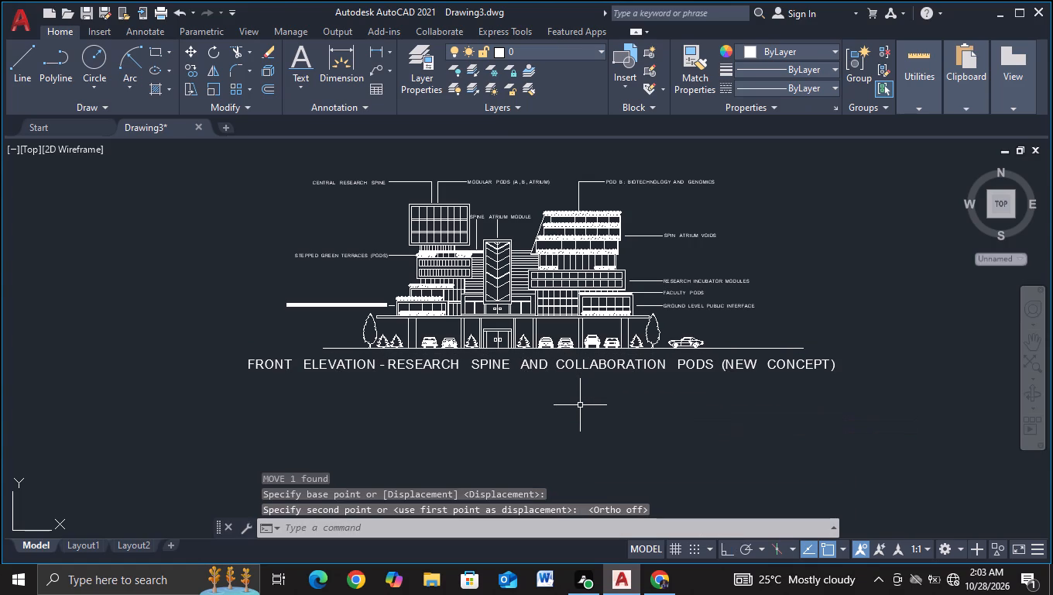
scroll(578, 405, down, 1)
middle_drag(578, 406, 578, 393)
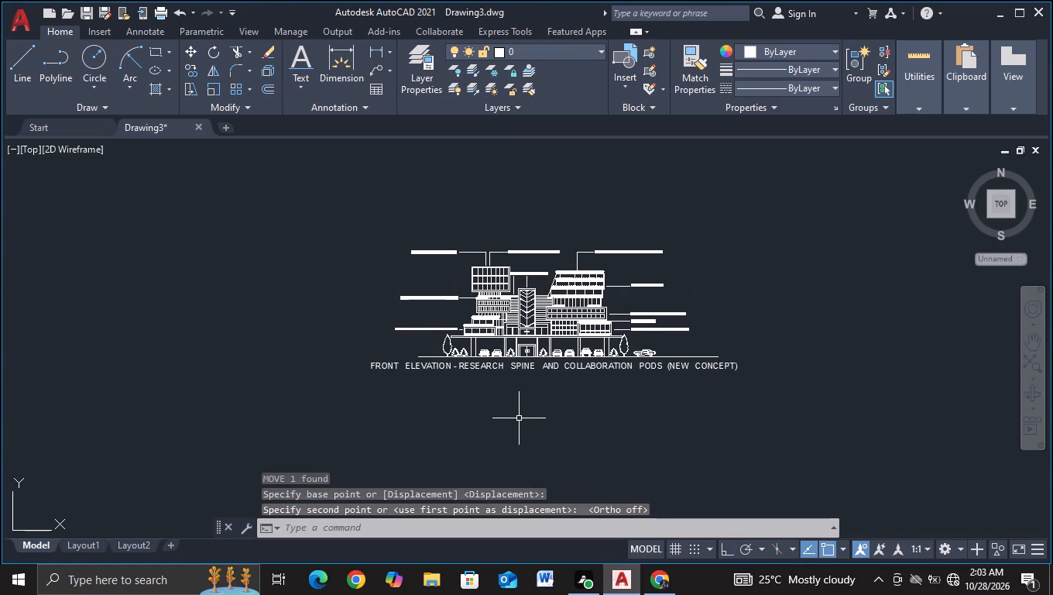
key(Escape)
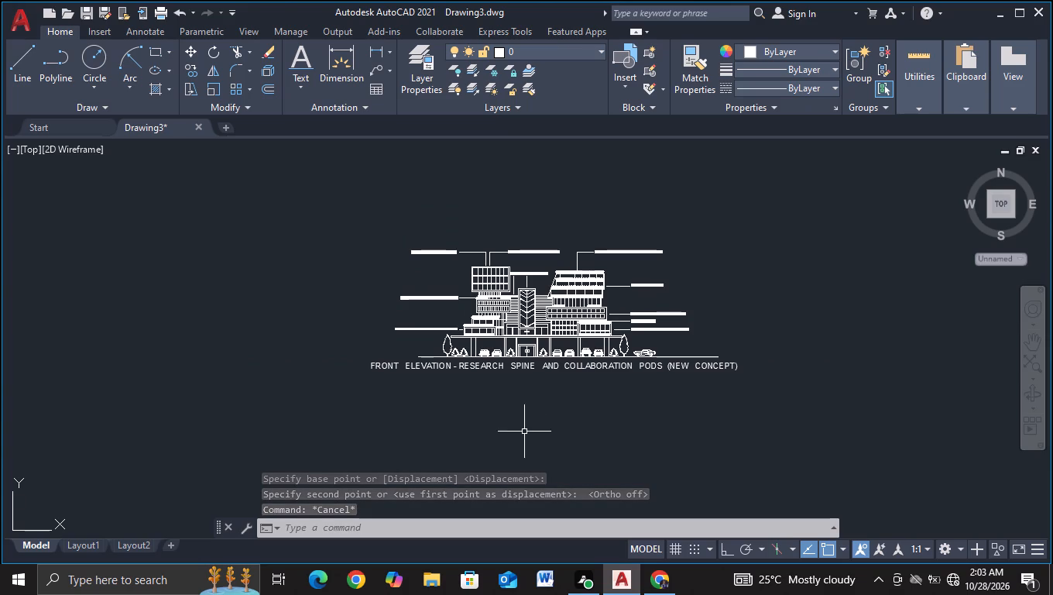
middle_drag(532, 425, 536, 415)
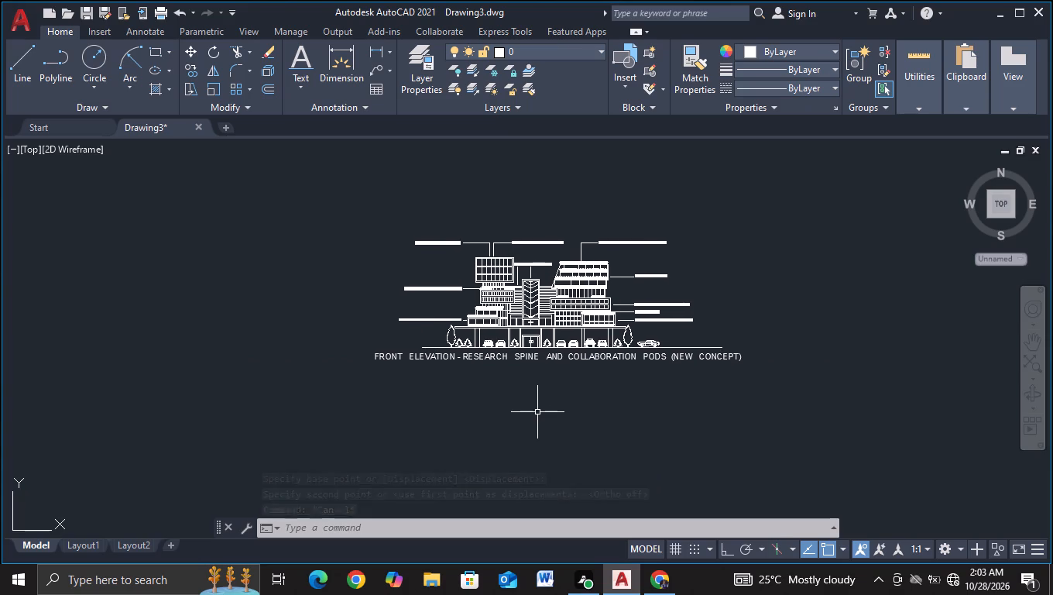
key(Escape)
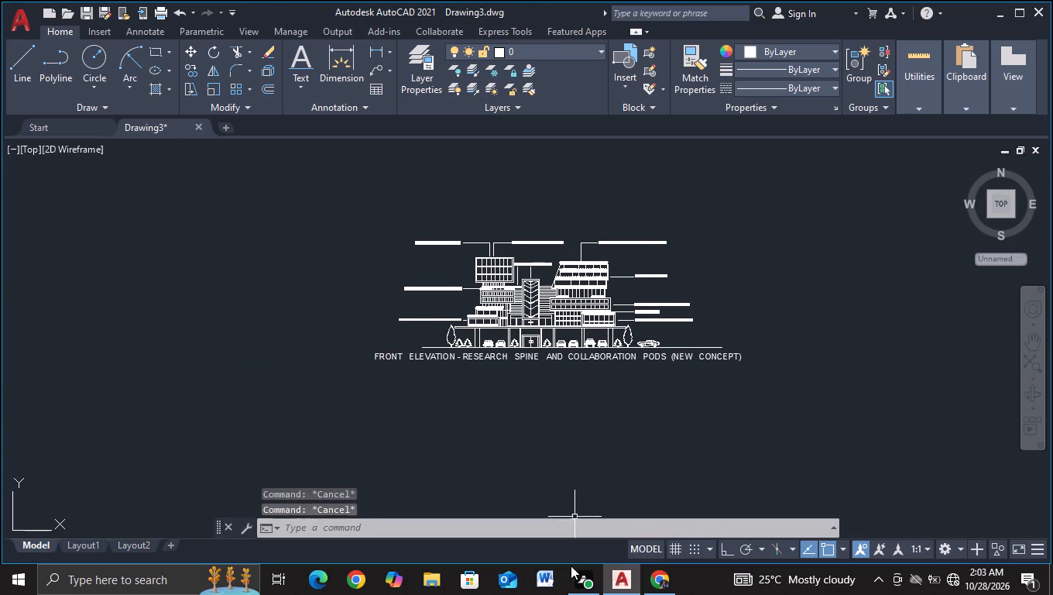